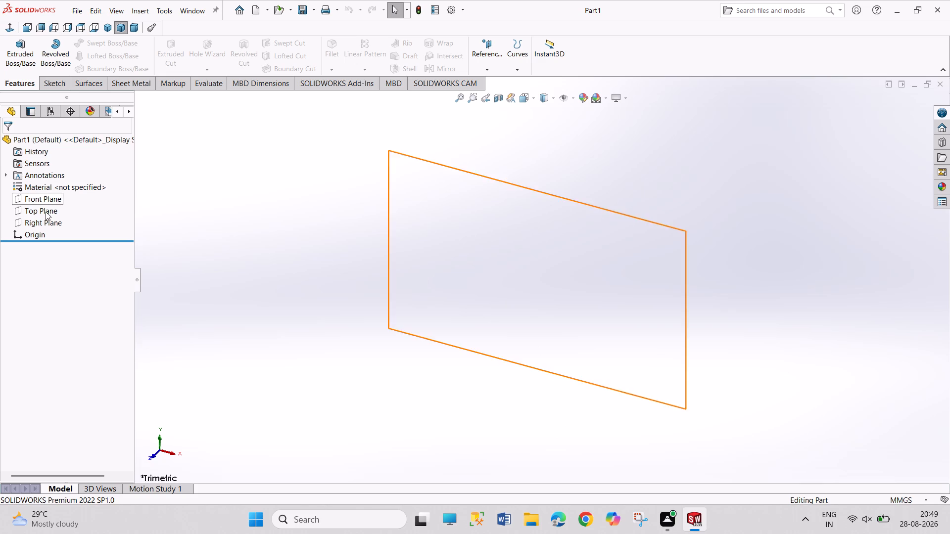
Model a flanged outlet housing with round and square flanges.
click(524, 524)
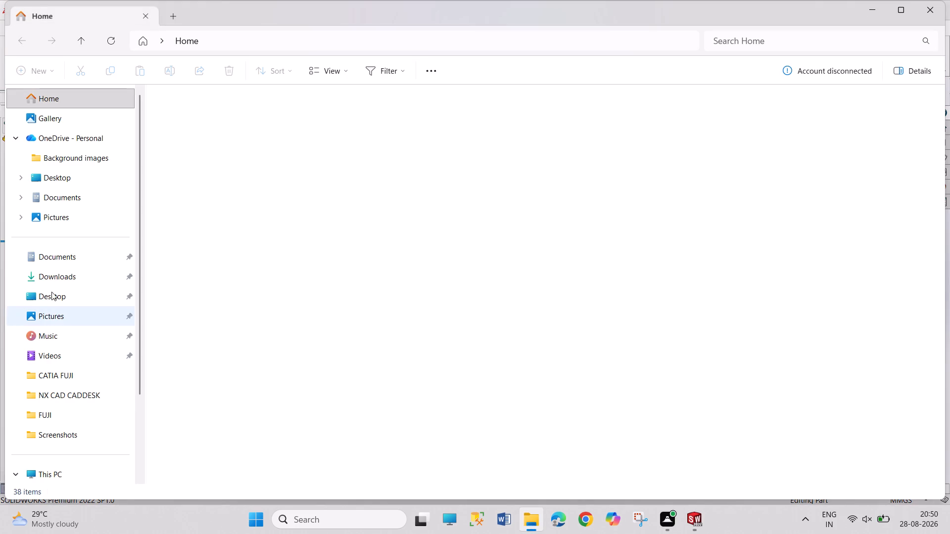
click(85, 294)
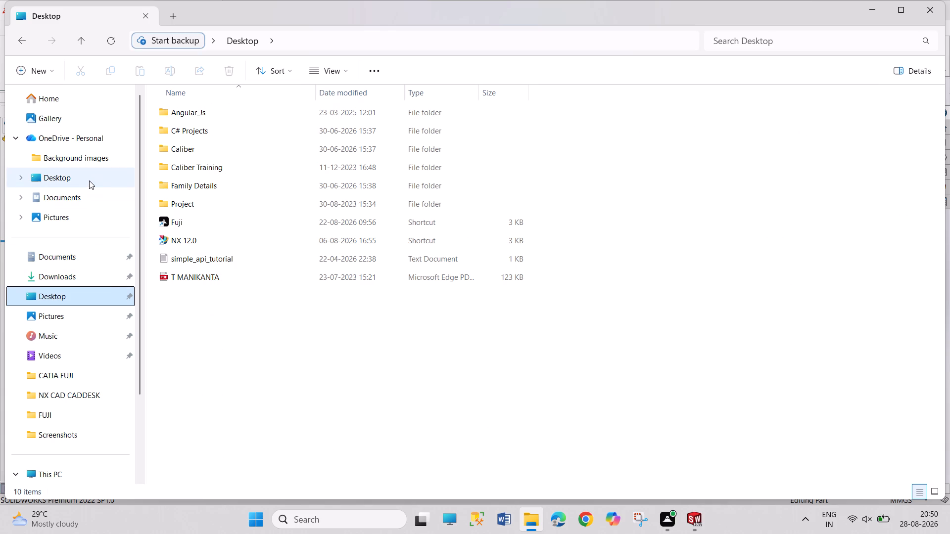
click(88, 213)
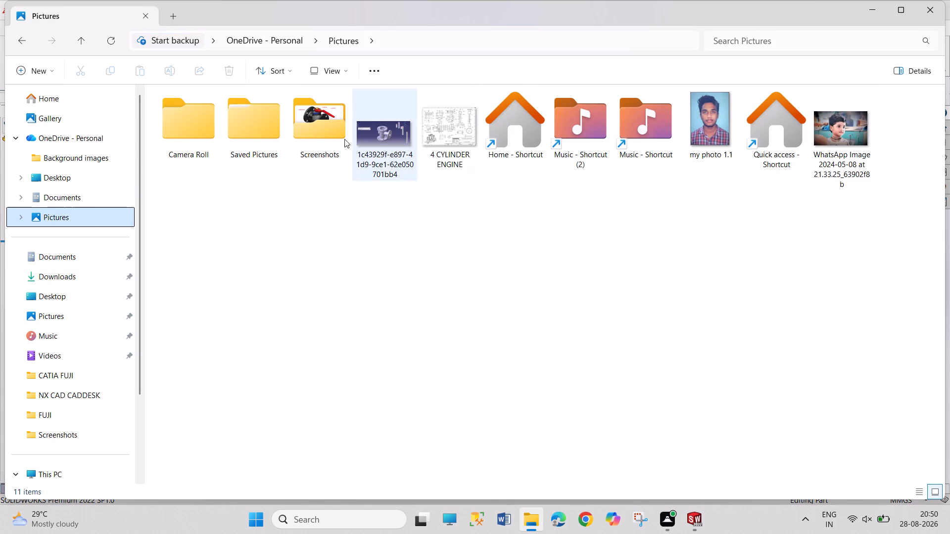
double_click(302, 133)
scroll(431, 314, down, 6)
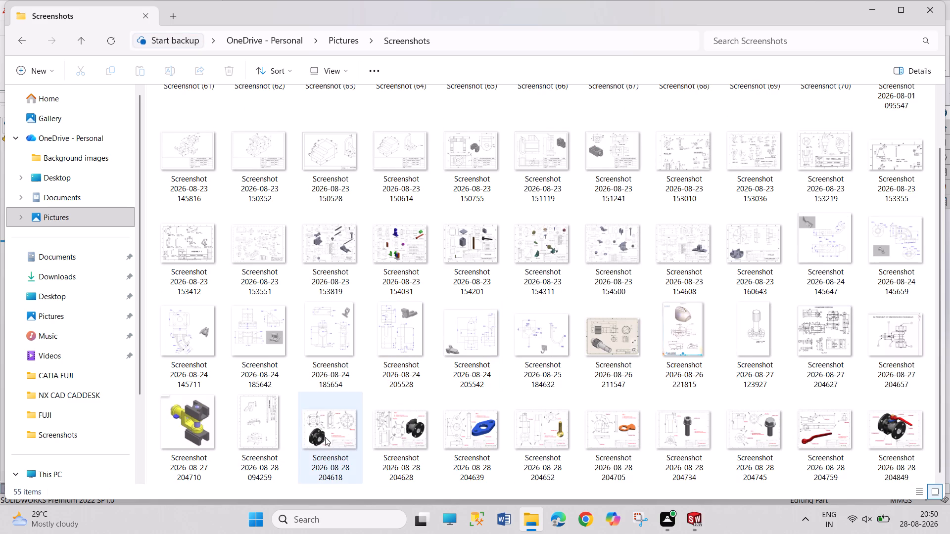
double_click(341, 427)
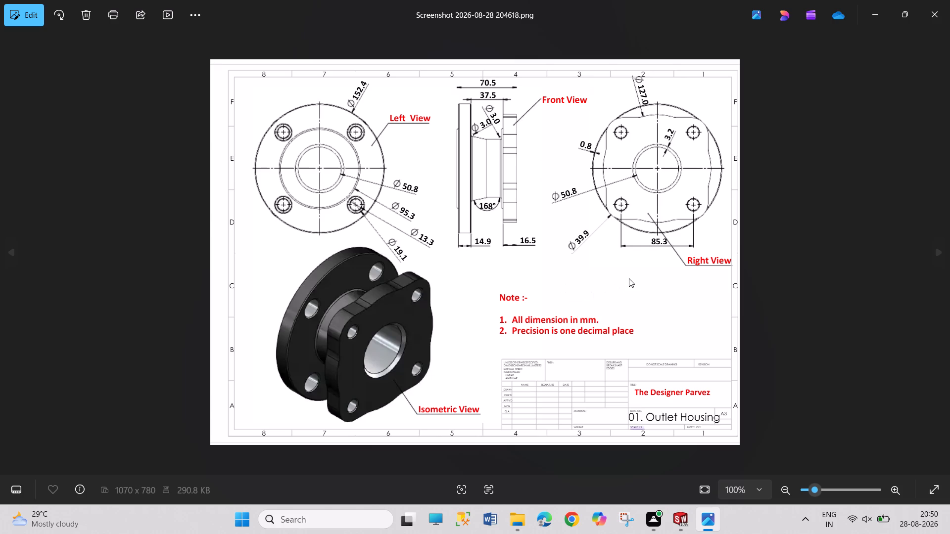
Return to SOLIDWORKS and sketch a circle about 144 mm in diameter on the Front Plane, centred on the origin.
click(673, 518)
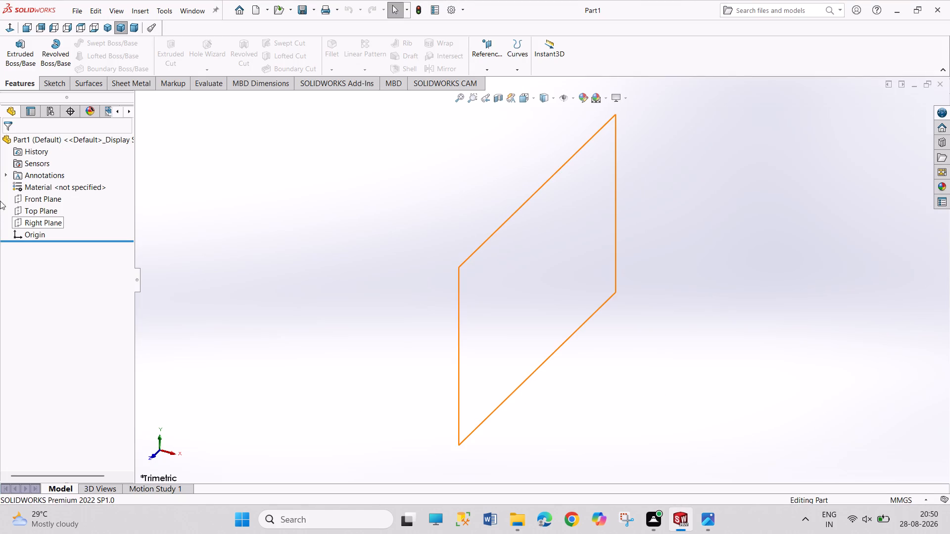
click(41, 225)
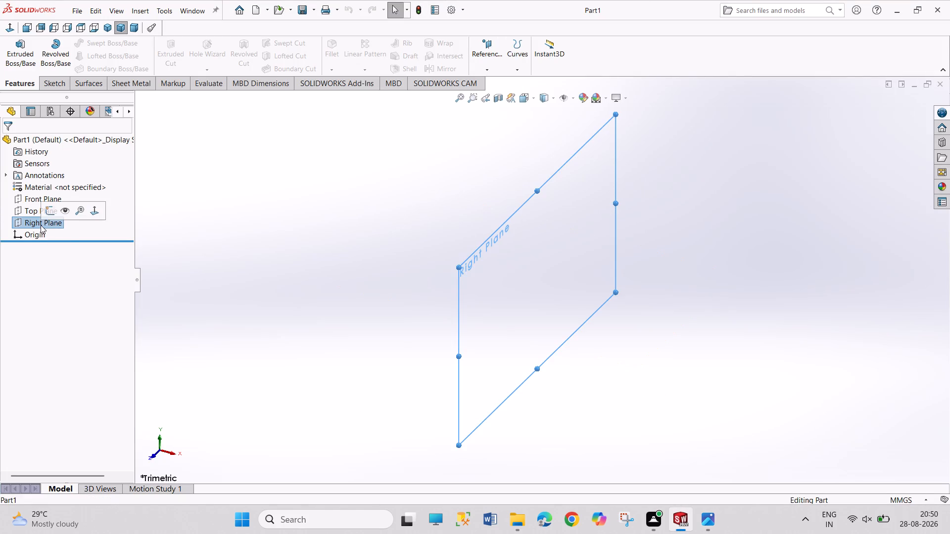
click(176, 235)
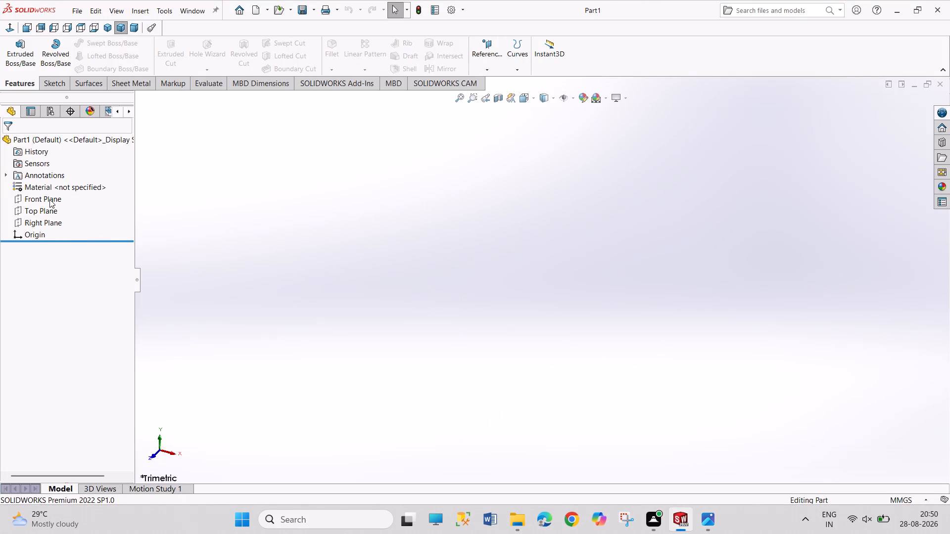
click(50, 199)
click(61, 186)
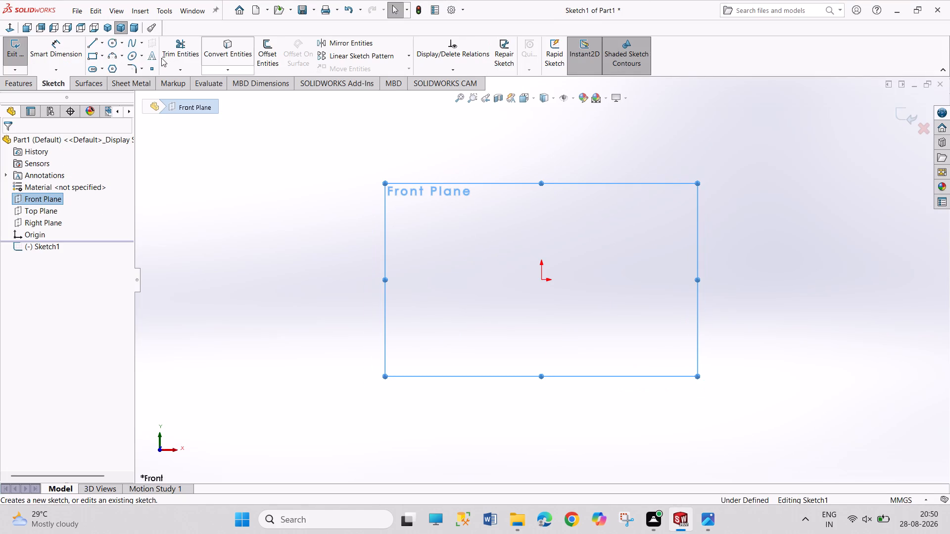
click(113, 43)
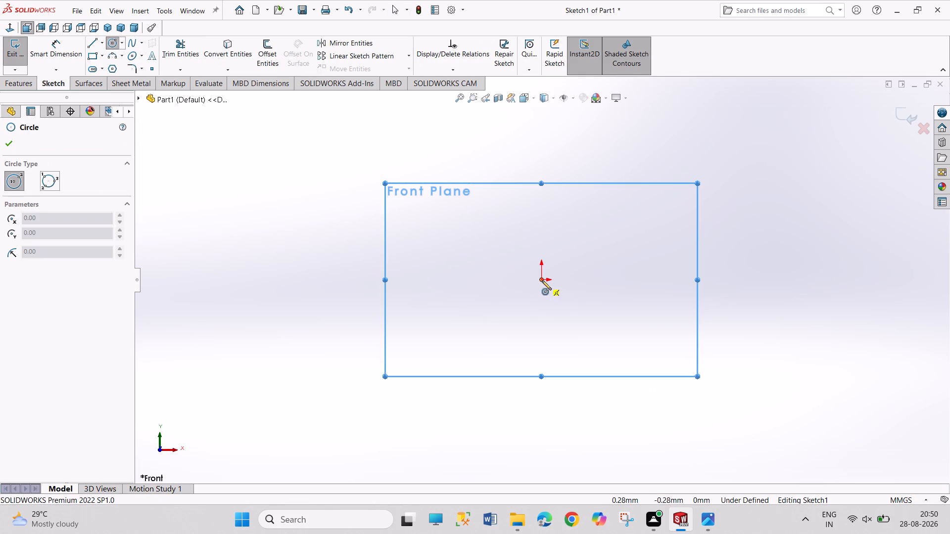
drag(542, 280, 543, 285)
click(609, 387)
Dimension the circle's diameter as 152.4 mm.
right_drag(709, 386, 721, 218)
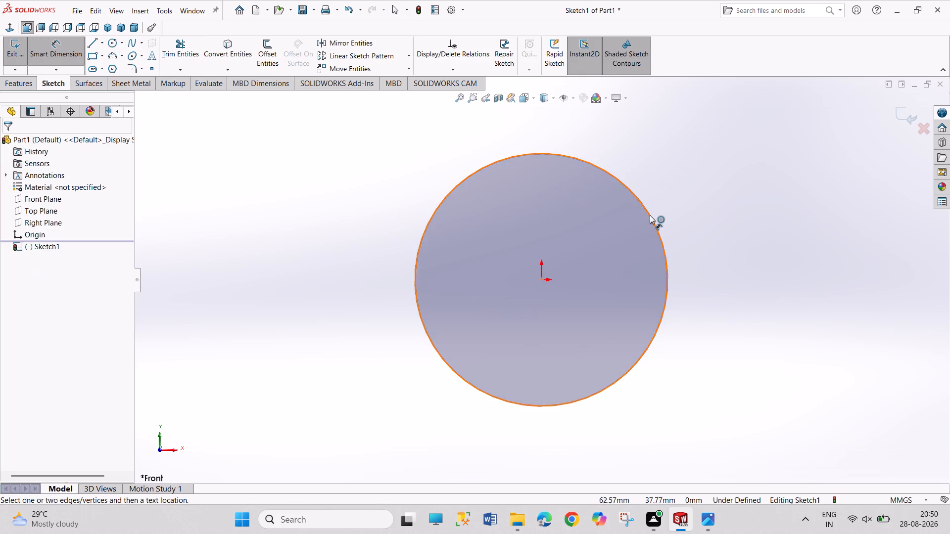
click(650, 215)
click(685, 127)
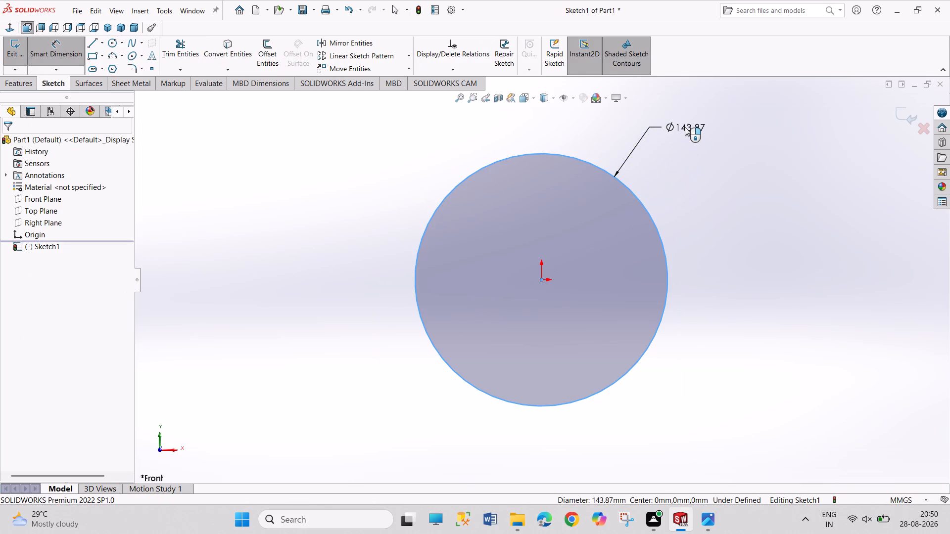
text(152.4)
key(Return)
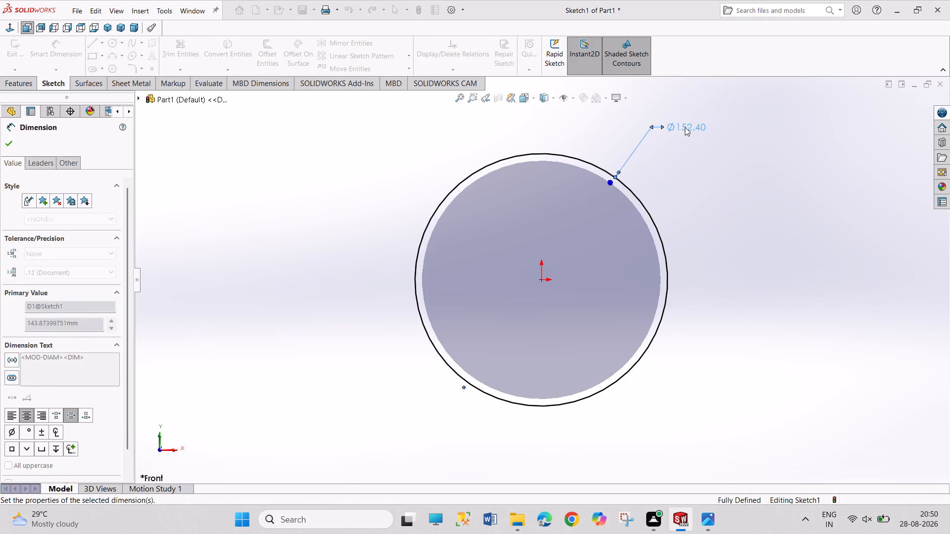
right_click(744, 266)
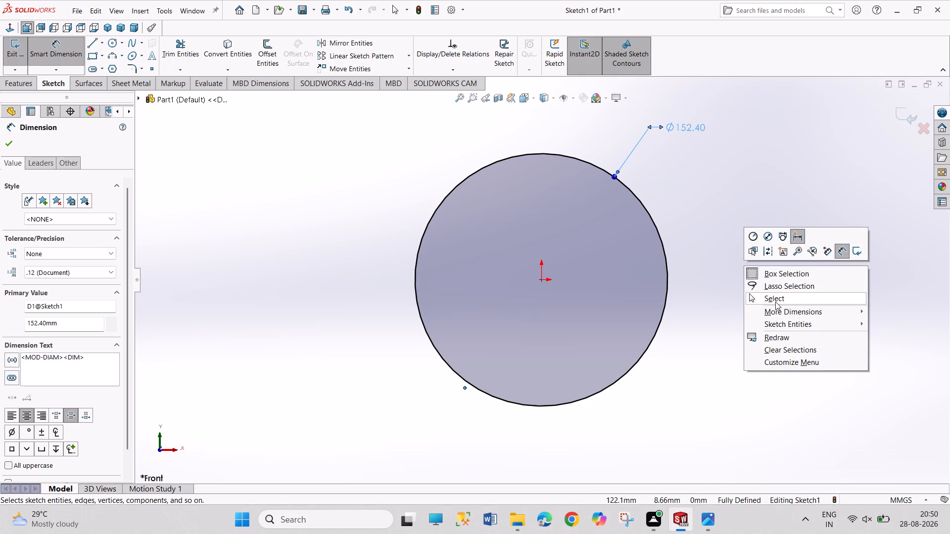
click(775, 302)
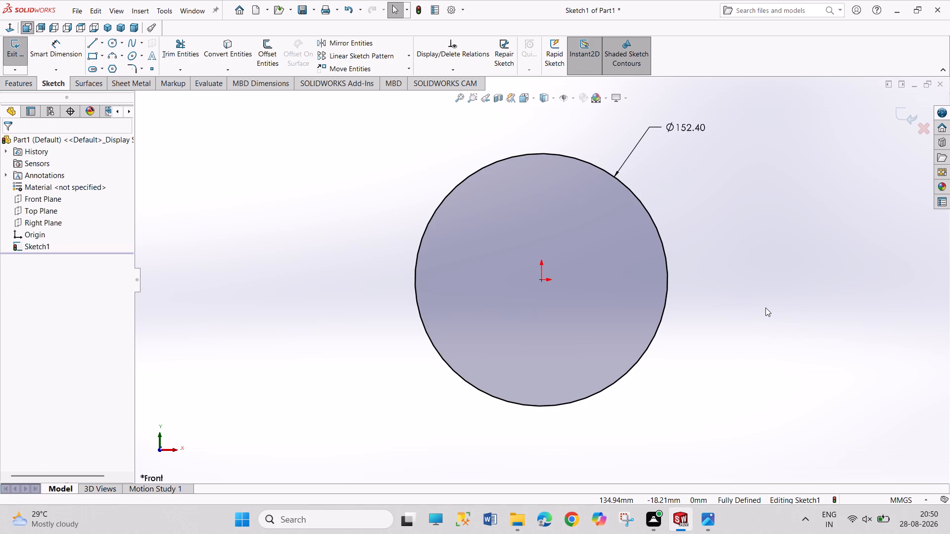
Open the PDF Sample Drawing for Training_20260819 from Downloads and view its first sheet fitted to the page.
click(514, 519)
double_click(58, 272)
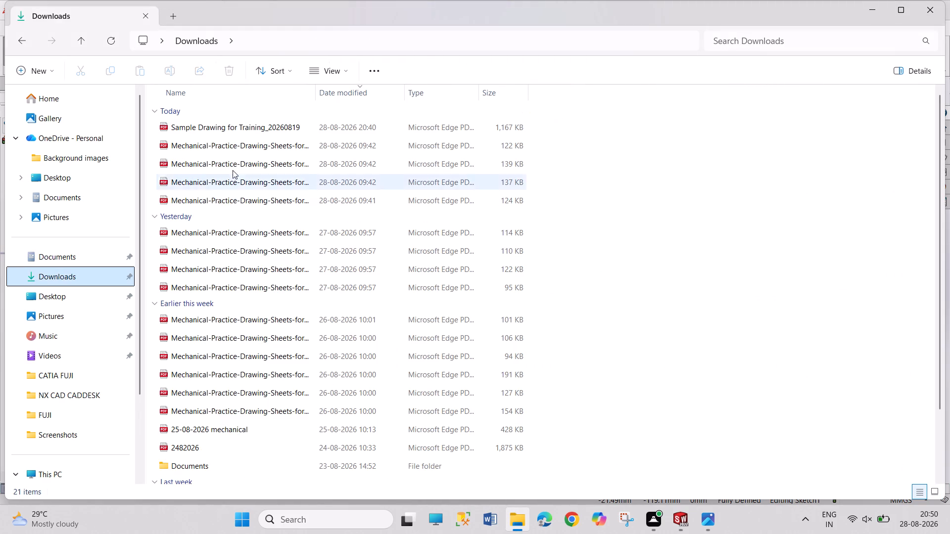
double_click(235, 126)
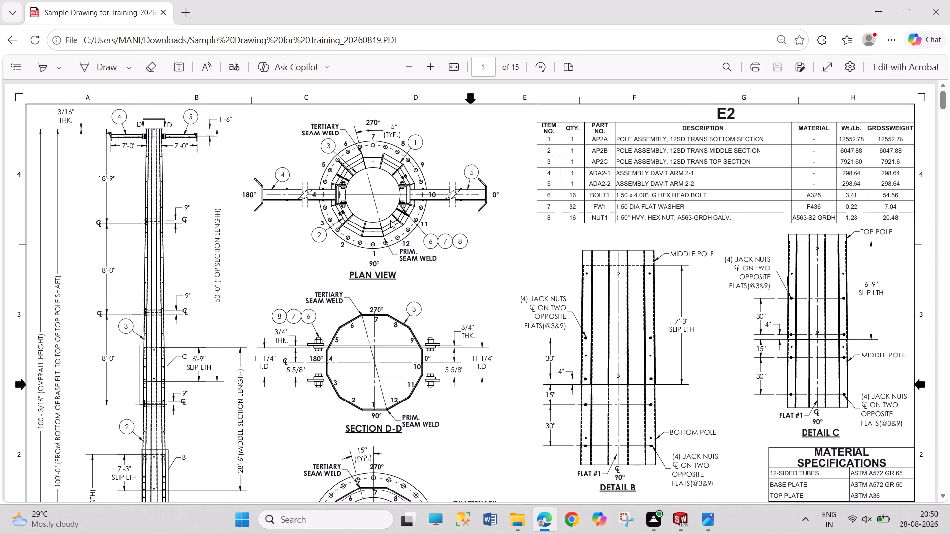
scroll(260, 258, down, 2)
click(459, 68)
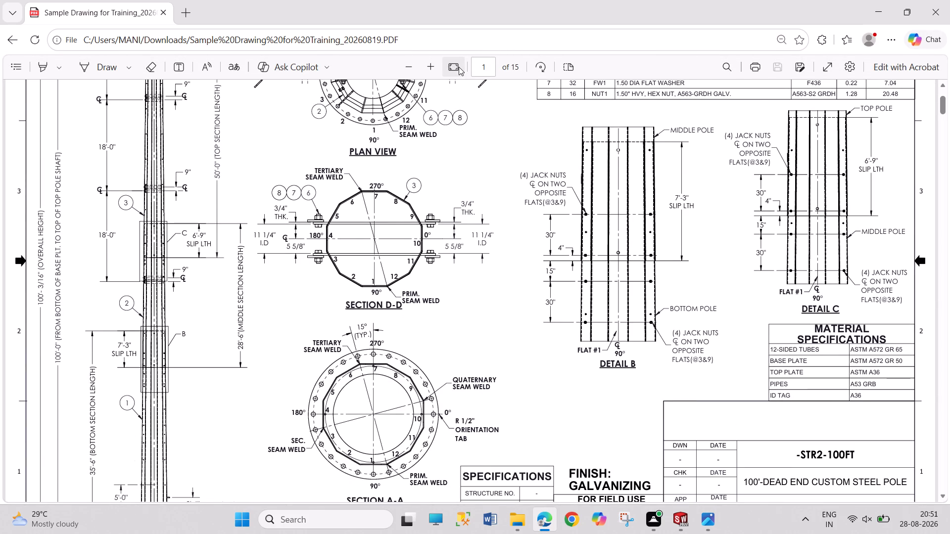
click(458, 65)
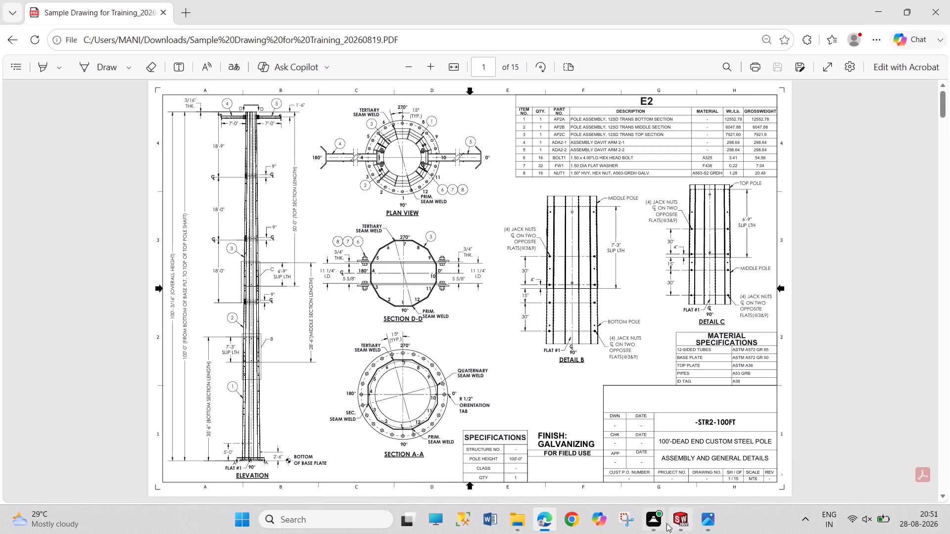
Return to SOLIDWORKS and extrude the circle as a blind boss 14.9 mm deep.
click(692, 524)
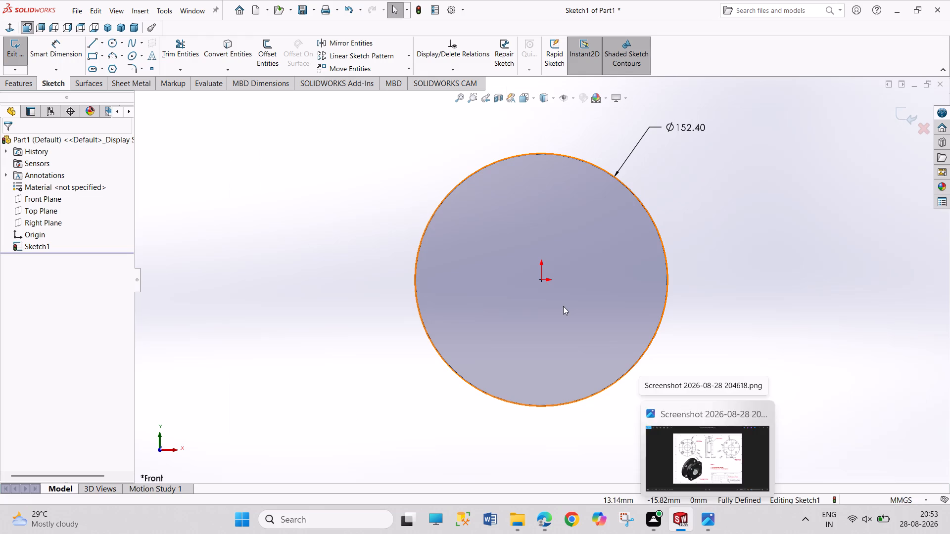
click(18, 47)
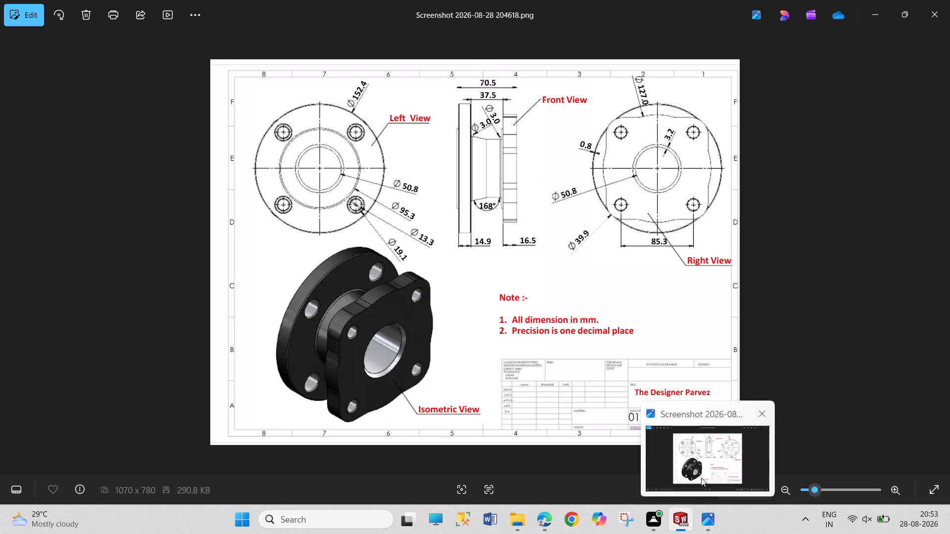
click(17, 61)
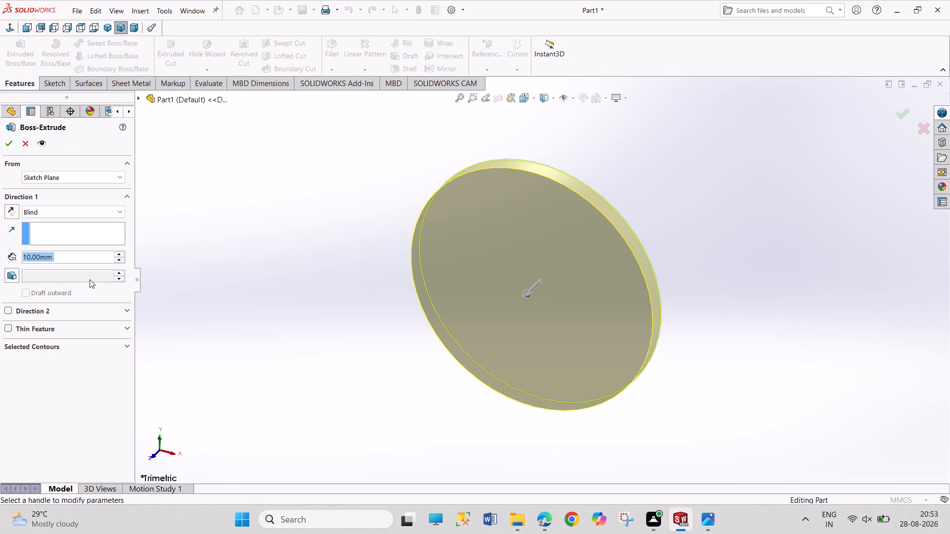
text(14.9)
key(Return)
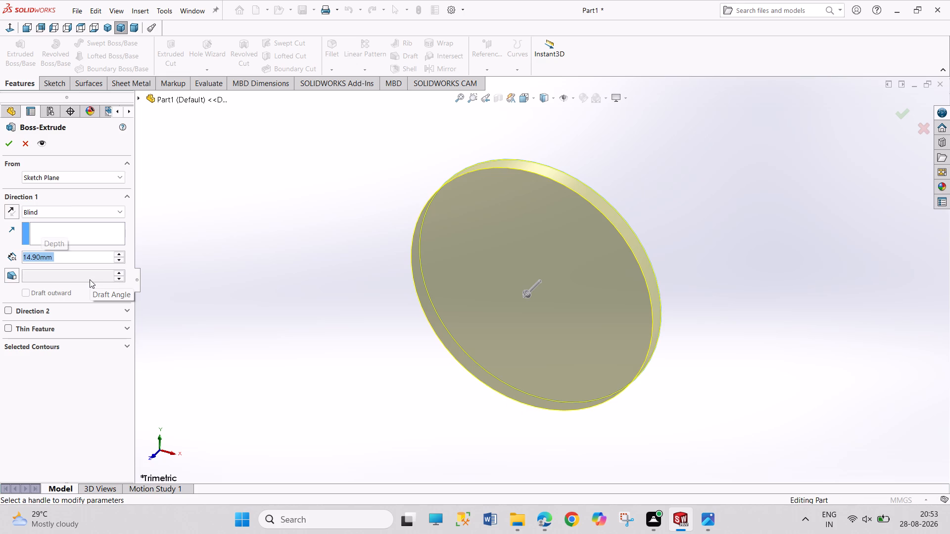
click(12, 143)
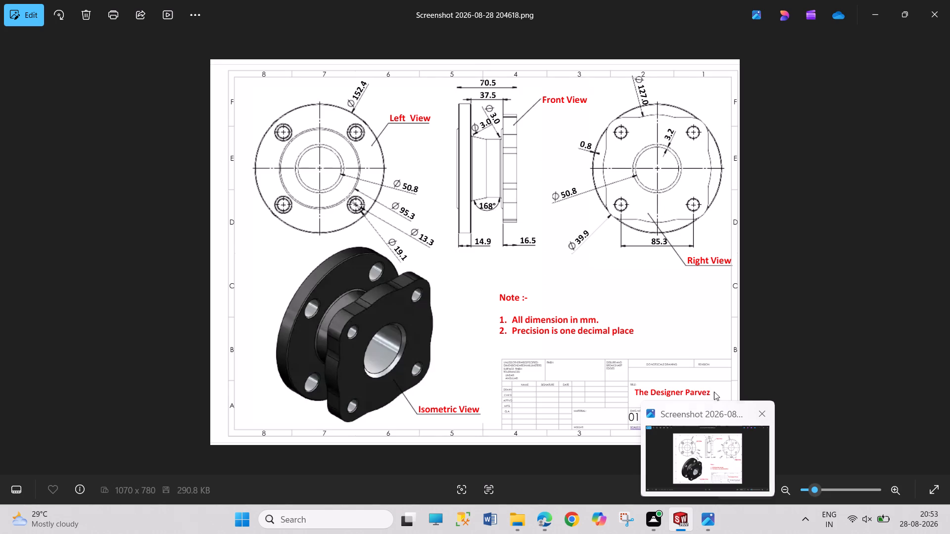
On the Right Plane, start a sketch and draw a horizontal centerline from the origin extending away from the disc.
middle_drag(727, 338, 672, 330)
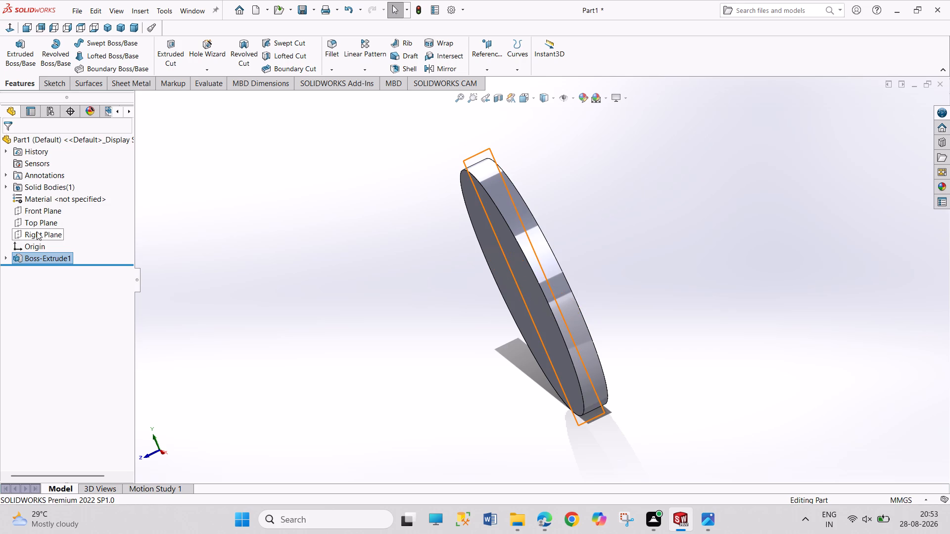
click(37, 231)
click(44, 219)
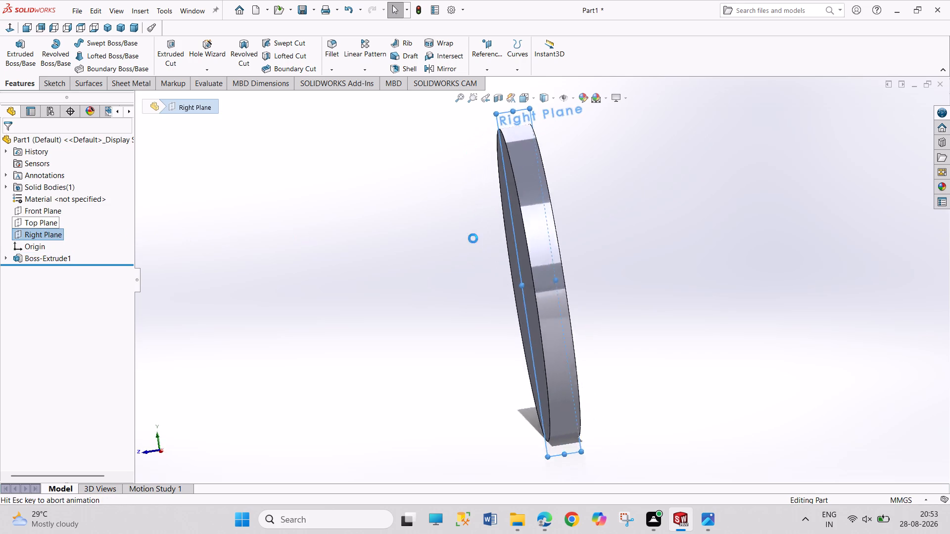
scroll(697, 288, down, 3)
scroll(650, 276, up, 3)
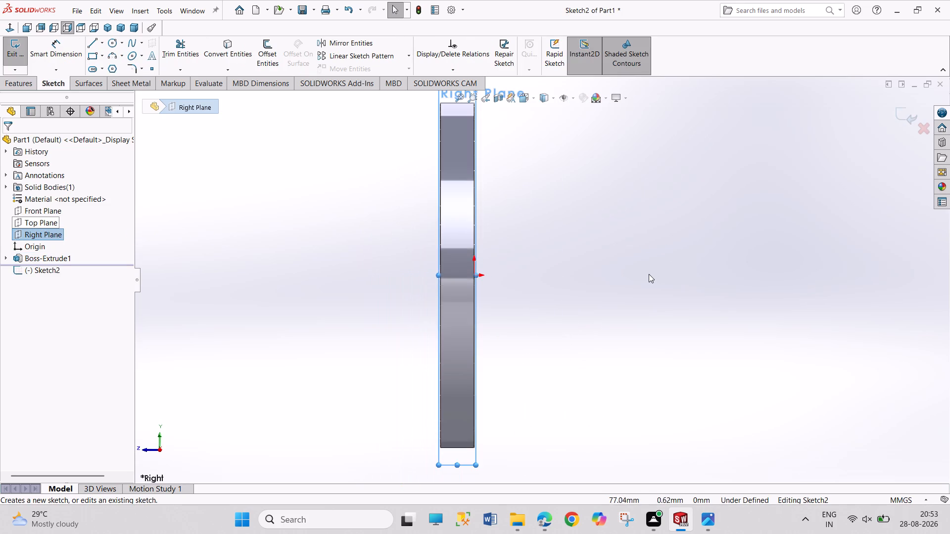
scroll(705, 307, up, 3)
scroll(853, 308, down, 1)
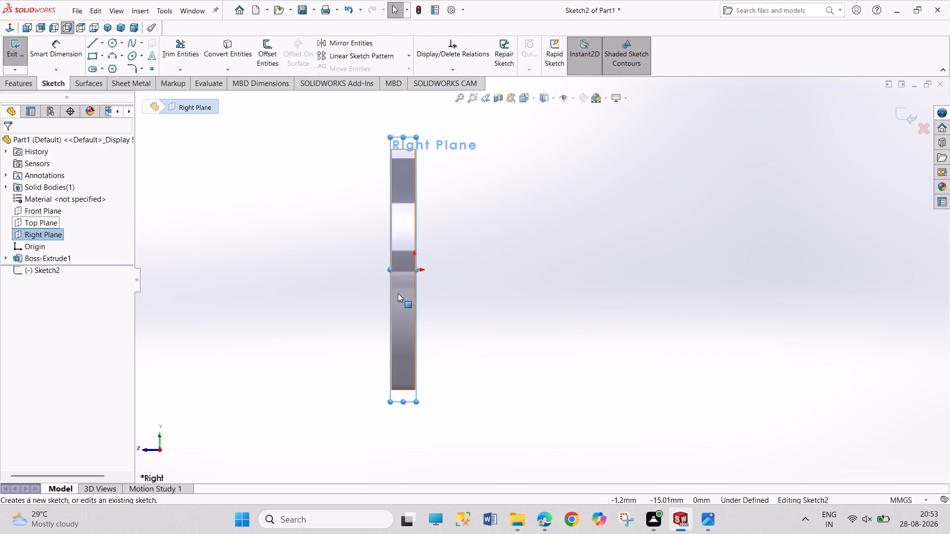
click(448, 288)
scroll(428, 319, up, 1)
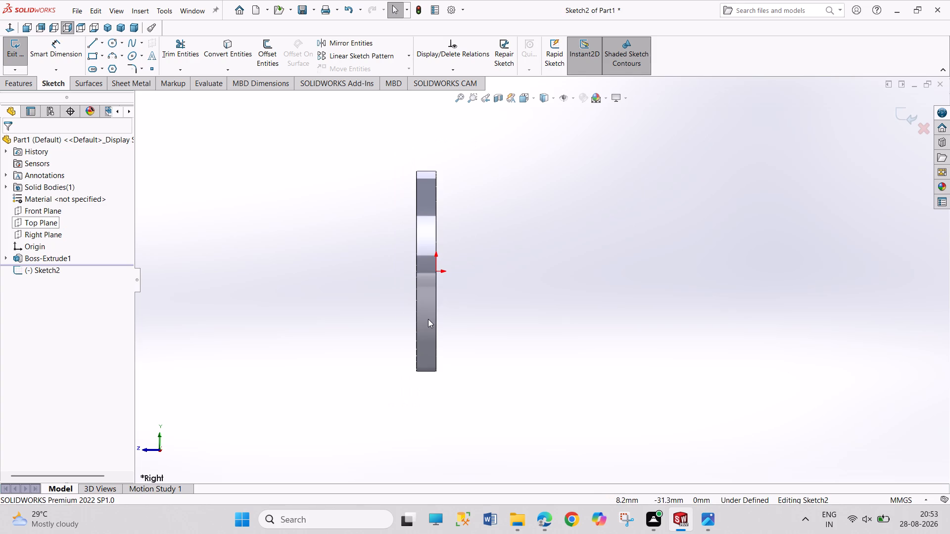
scroll(439, 323, down, 2)
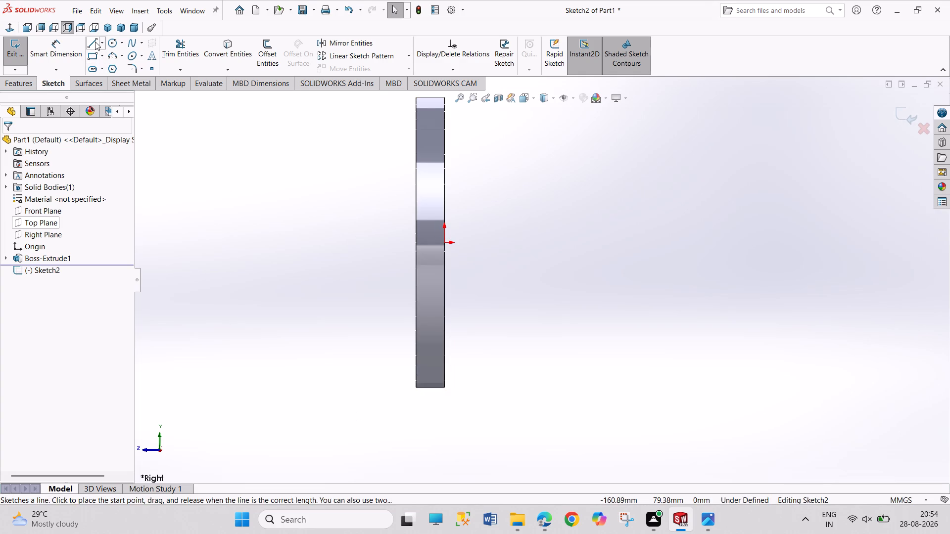
click(103, 43)
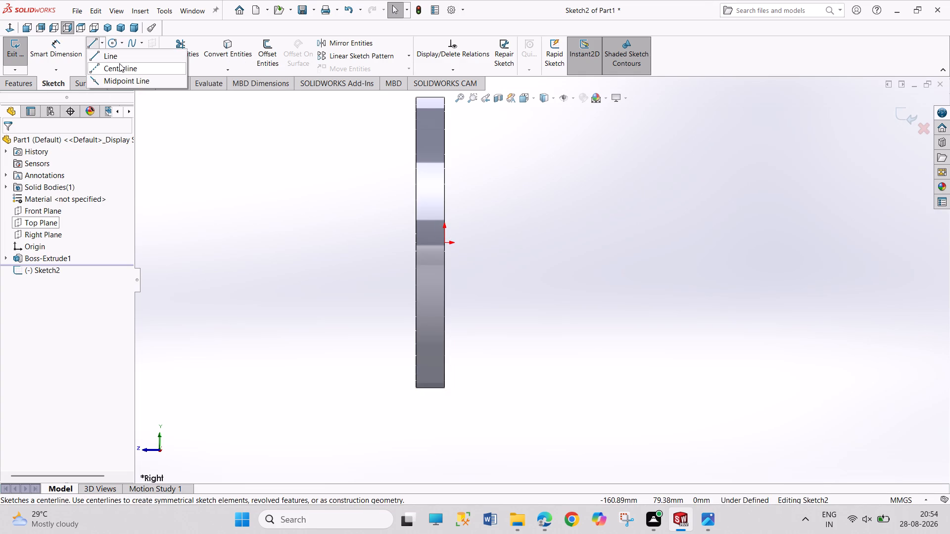
click(119, 63)
drag(444, 241, 450, 241)
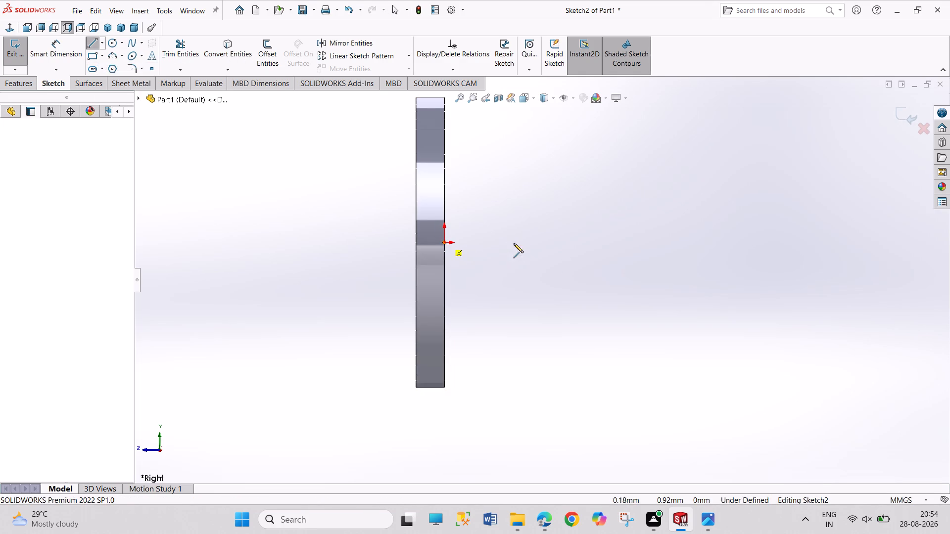
click(554, 243)
right_click(567, 213)
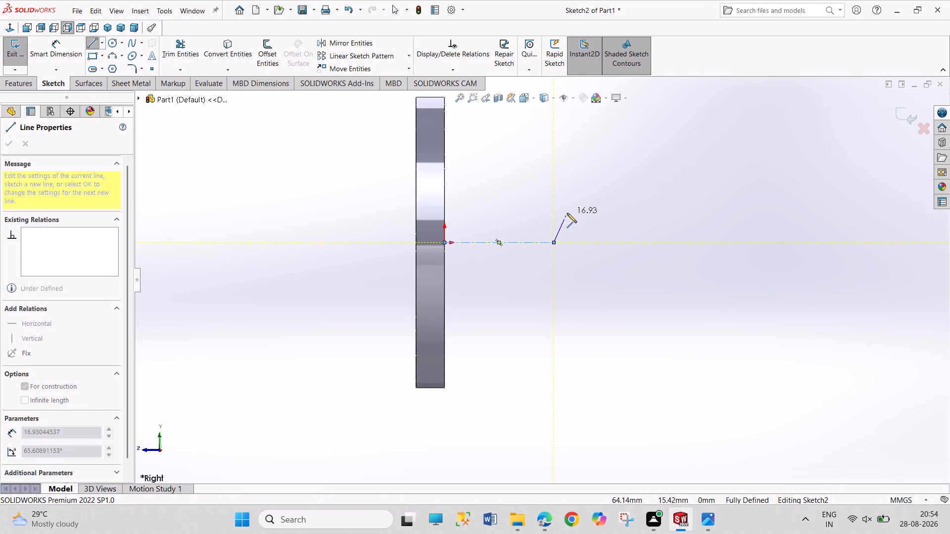
click(580, 219)
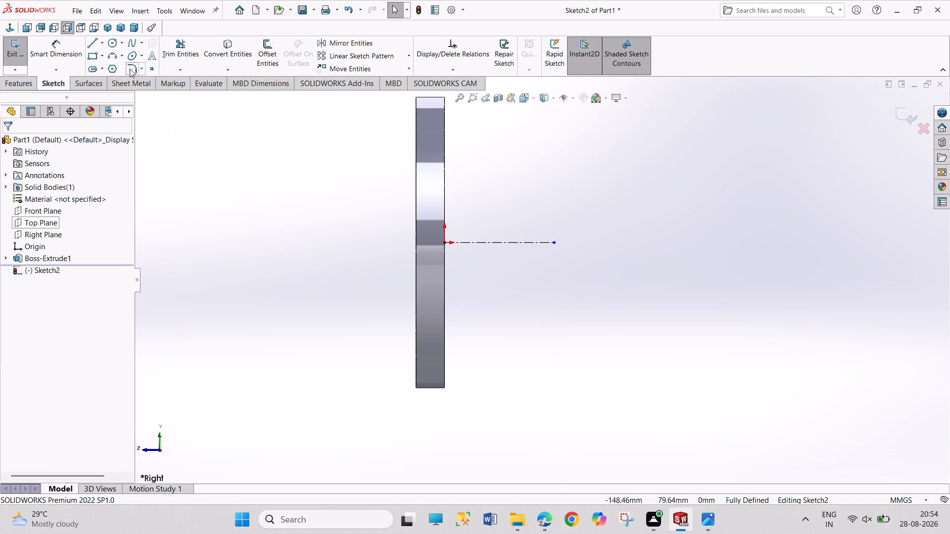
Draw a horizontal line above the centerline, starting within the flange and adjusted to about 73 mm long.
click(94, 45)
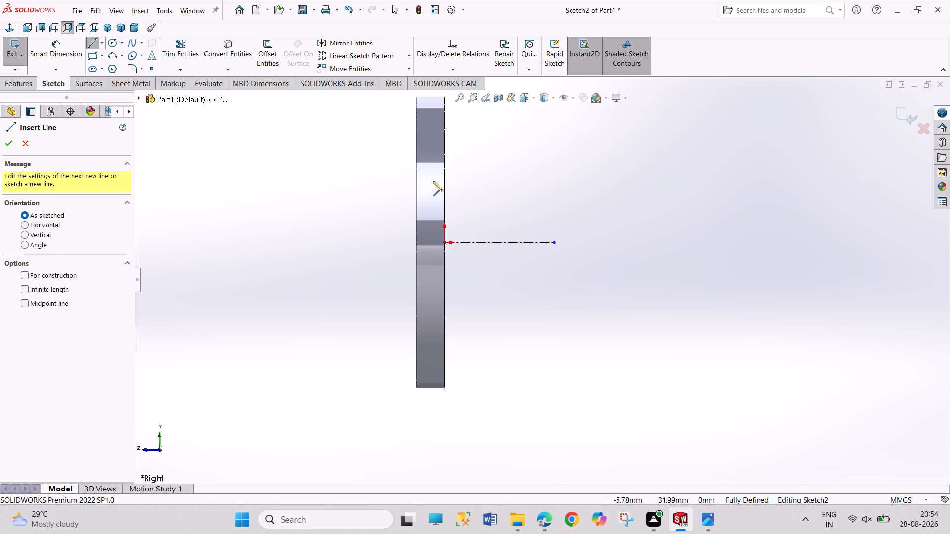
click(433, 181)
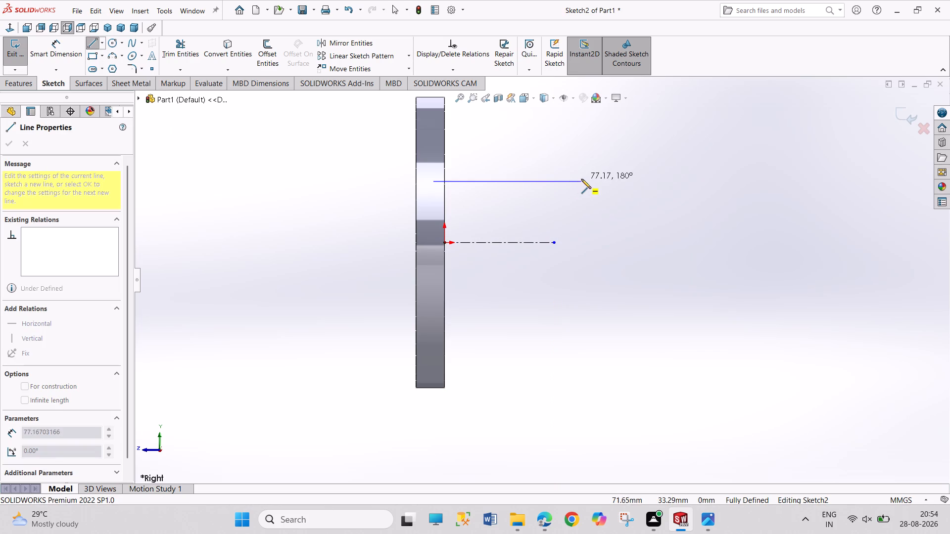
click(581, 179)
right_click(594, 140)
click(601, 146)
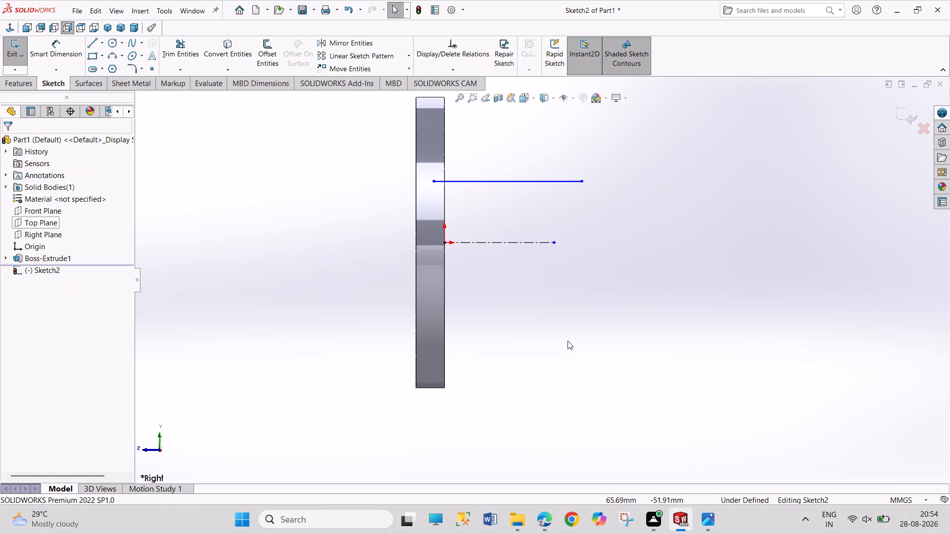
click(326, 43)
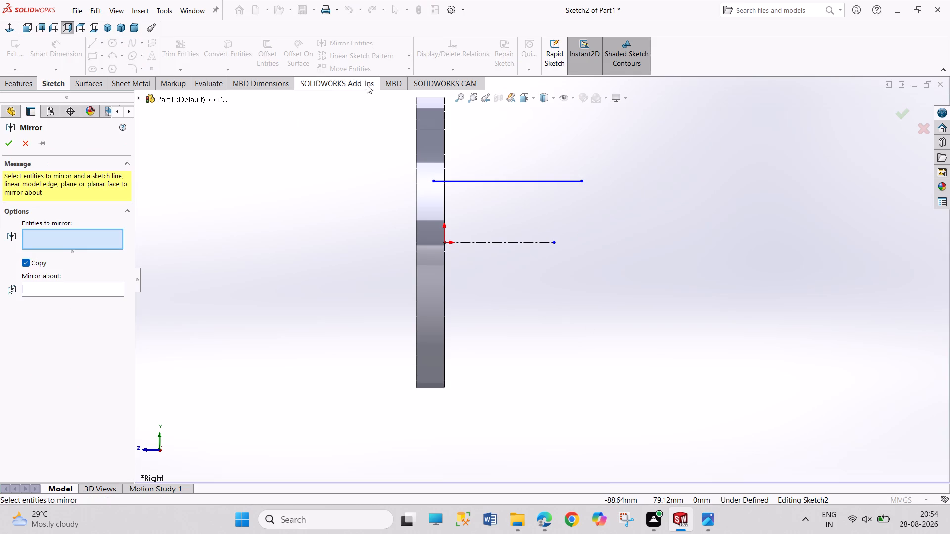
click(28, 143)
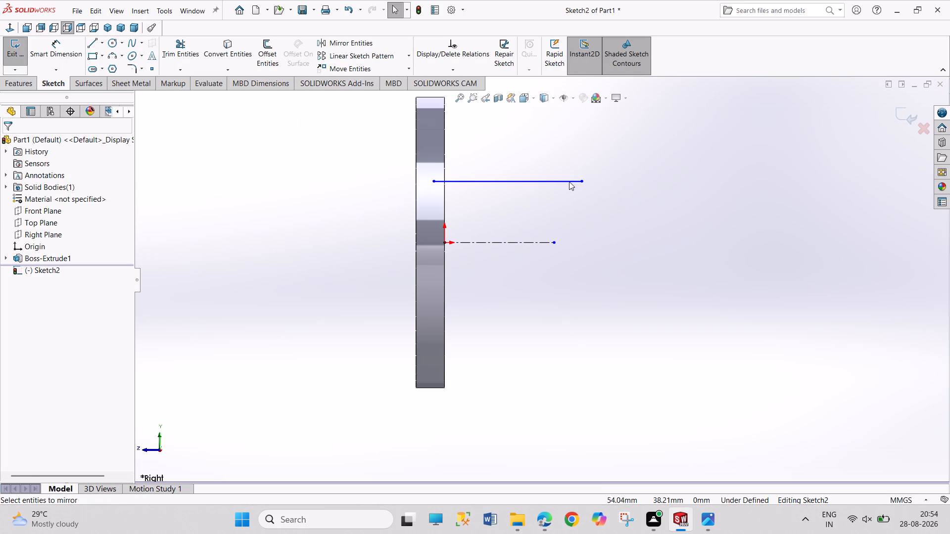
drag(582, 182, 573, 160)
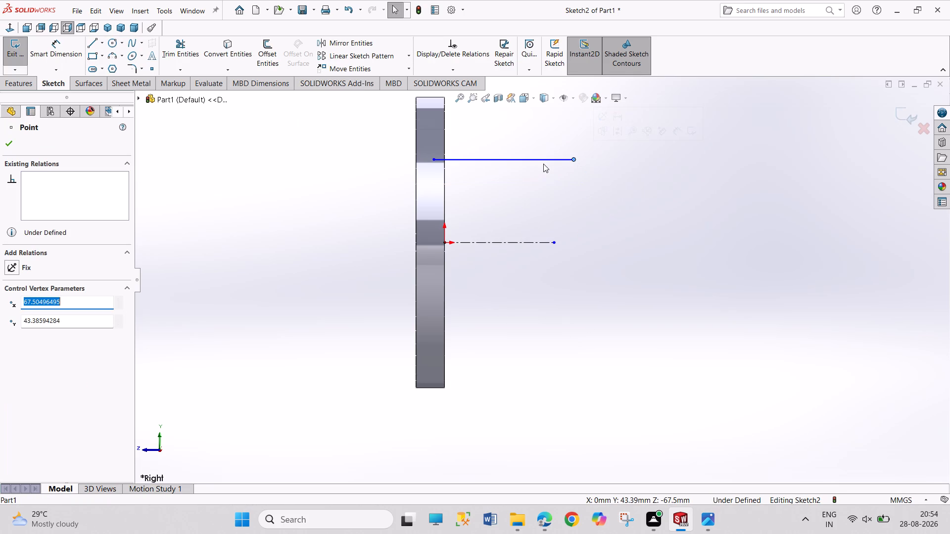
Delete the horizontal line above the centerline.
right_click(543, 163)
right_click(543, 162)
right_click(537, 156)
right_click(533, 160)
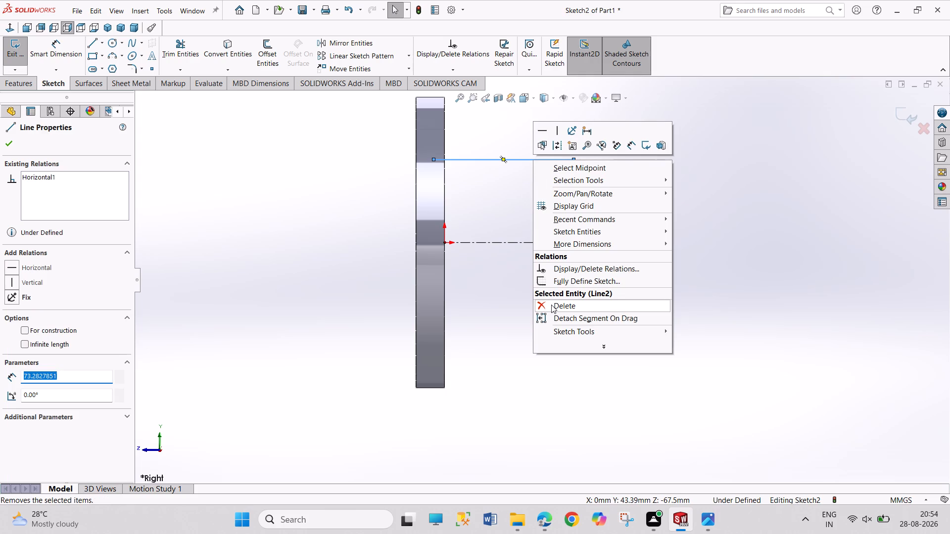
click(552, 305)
Sketch a V of two connected lines above the centerline, about 37 and 35 mm long, from the flange face to a level end point.
click(93, 44)
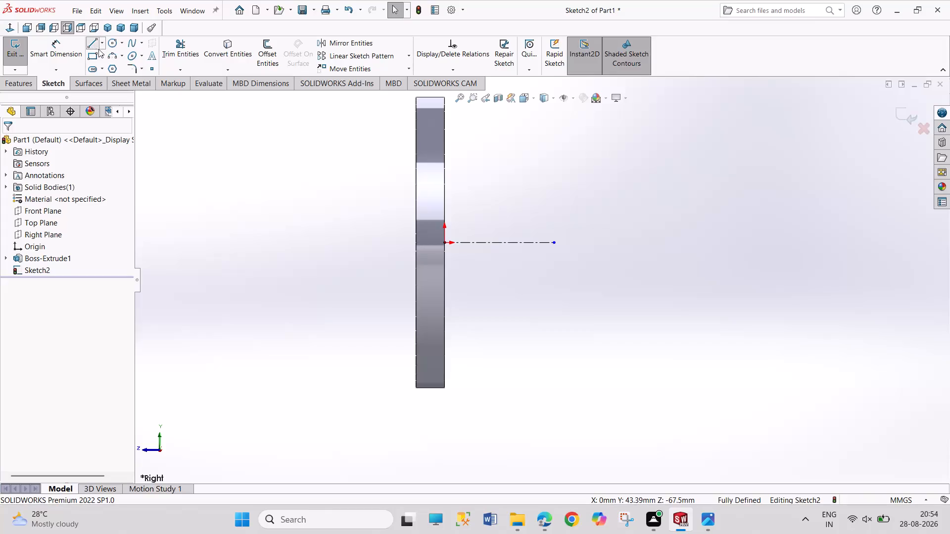
click(444, 198)
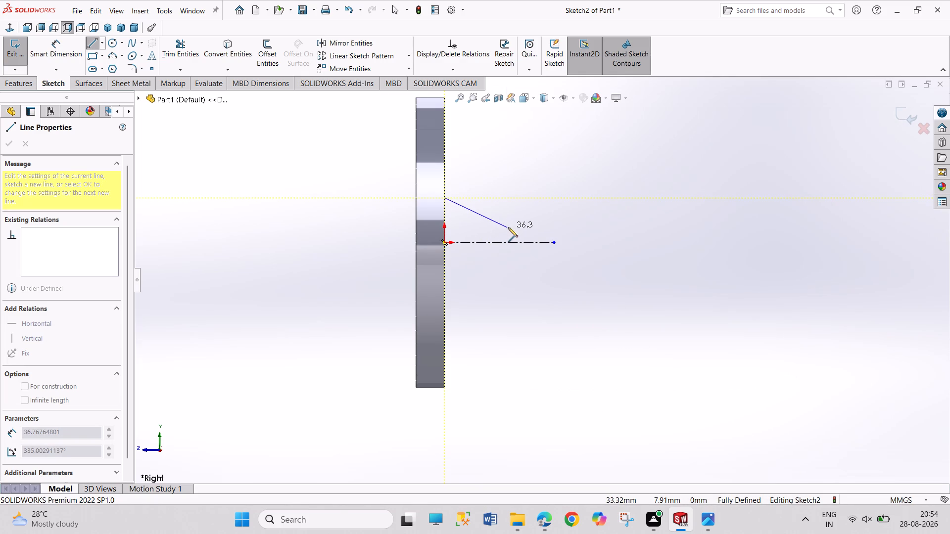
click(508, 227)
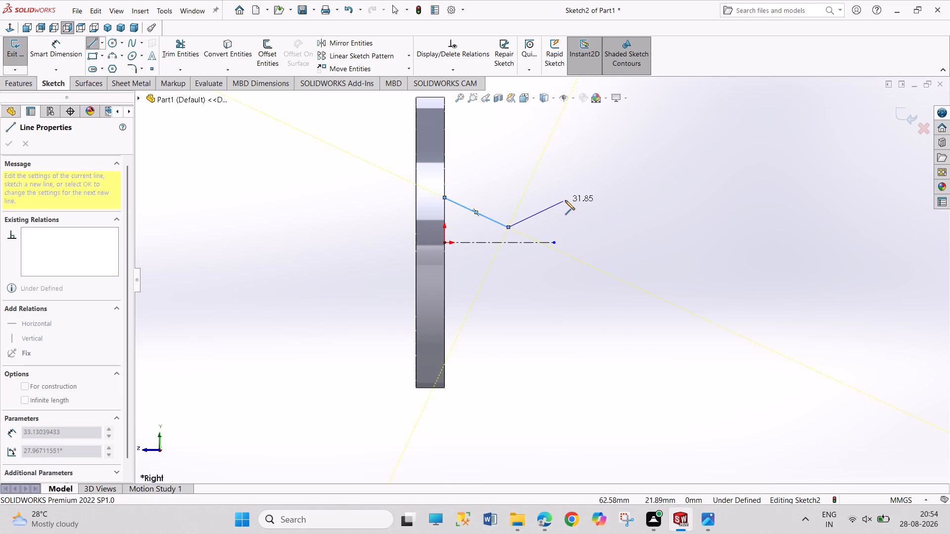
click(568, 198)
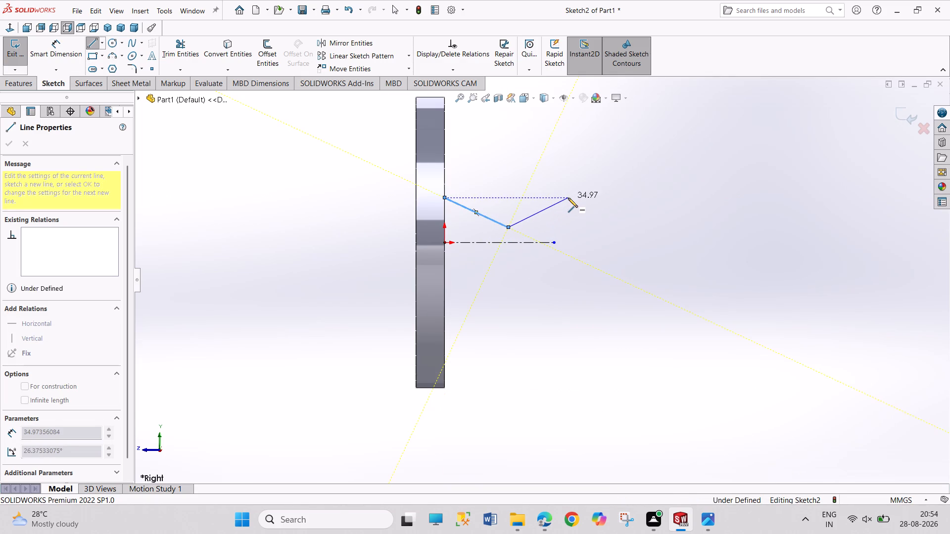
right_click(632, 187)
click(639, 195)
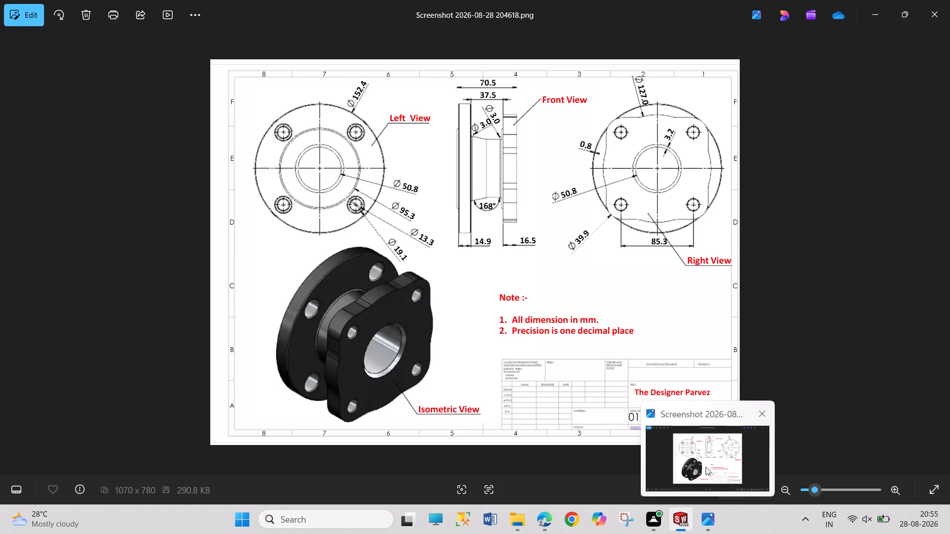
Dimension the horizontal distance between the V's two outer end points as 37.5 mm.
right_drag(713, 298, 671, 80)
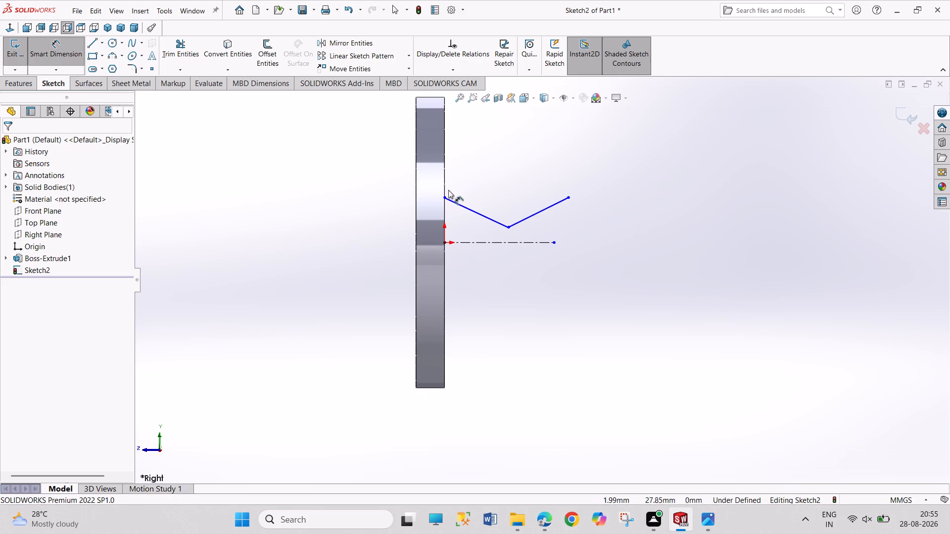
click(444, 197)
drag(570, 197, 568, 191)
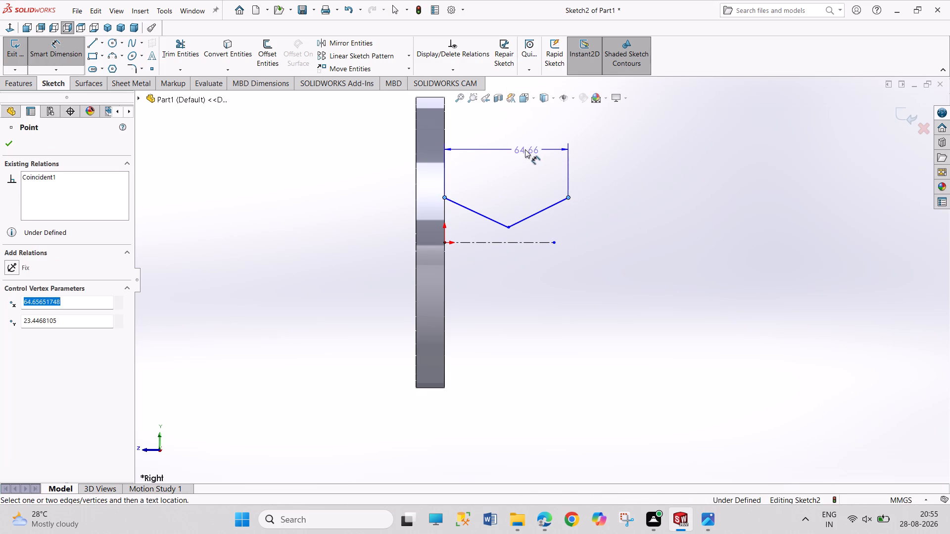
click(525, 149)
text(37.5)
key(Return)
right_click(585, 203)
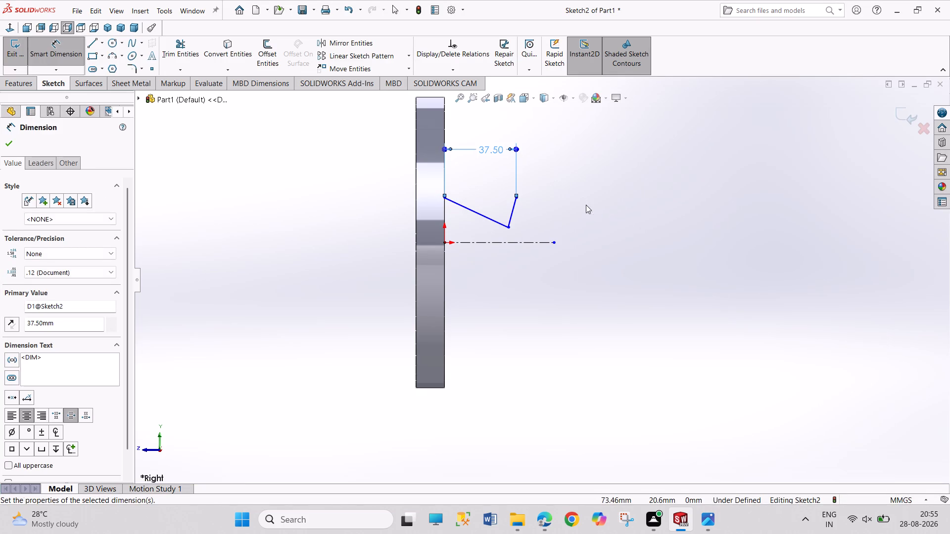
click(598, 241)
Move the V's vertex up and toward the flange, roughly midway between its outer end points.
drag(510, 229, 493, 226)
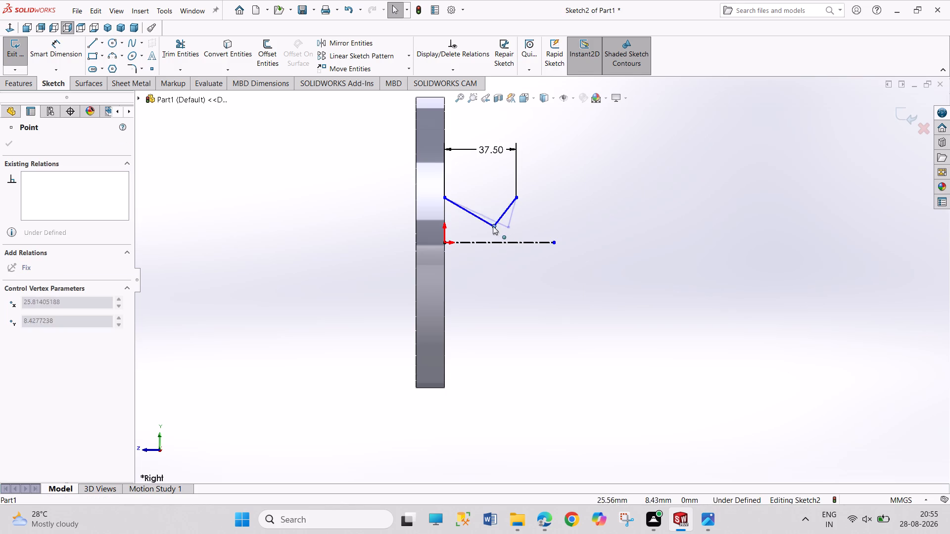
drag(493, 226, 484, 218)
click(617, 229)
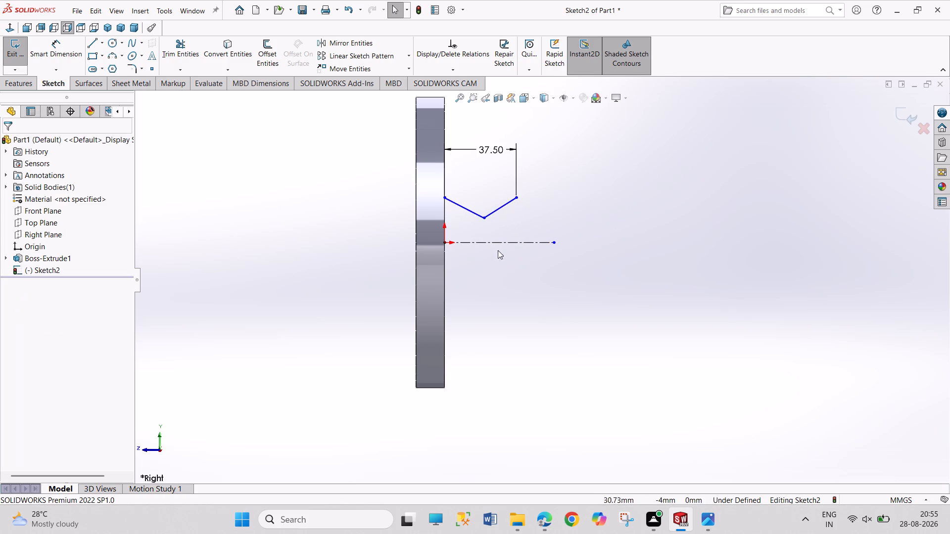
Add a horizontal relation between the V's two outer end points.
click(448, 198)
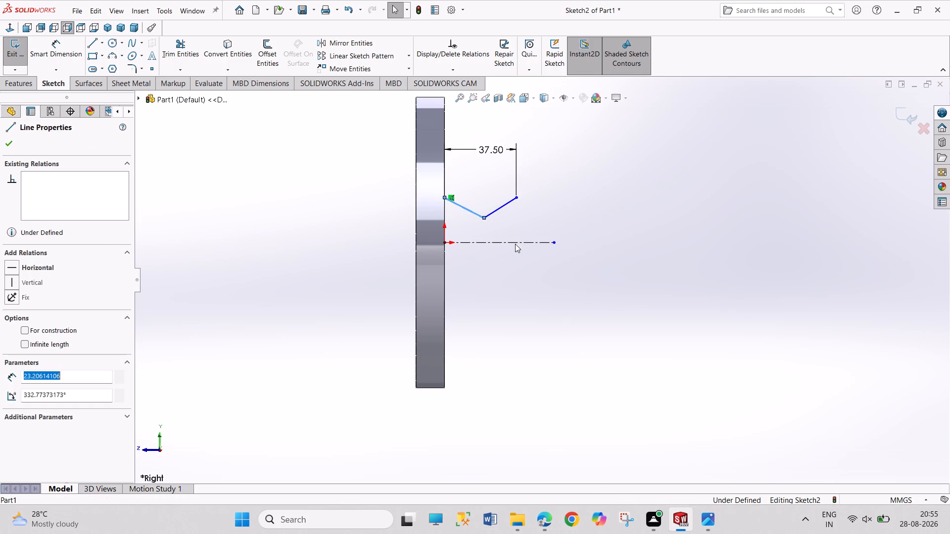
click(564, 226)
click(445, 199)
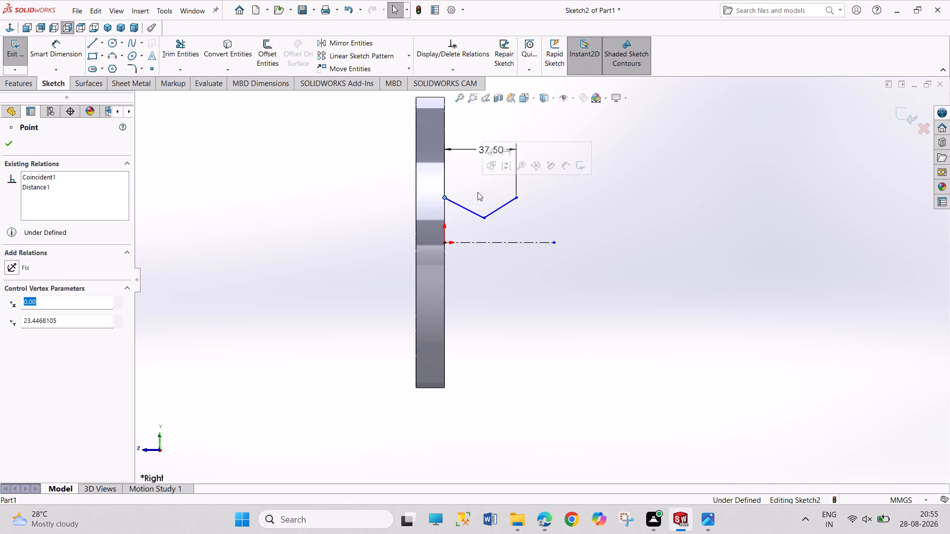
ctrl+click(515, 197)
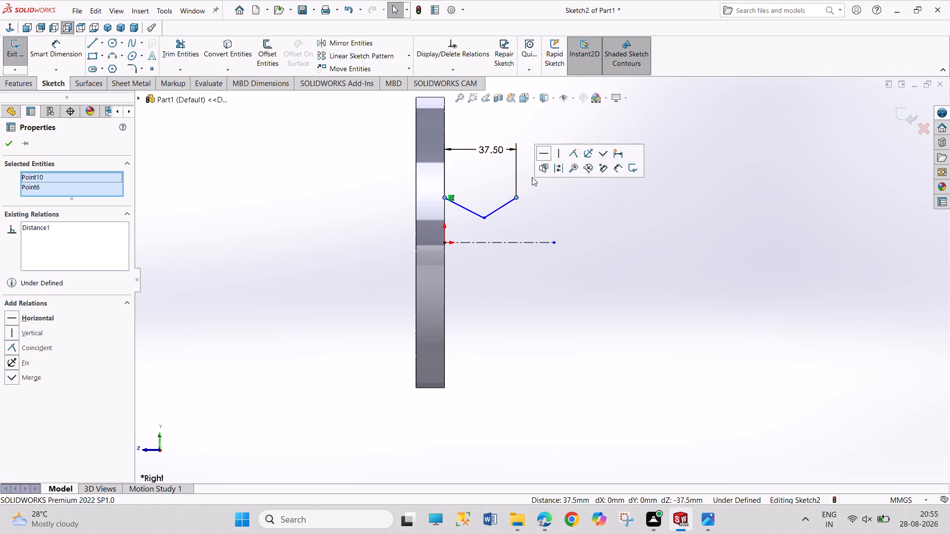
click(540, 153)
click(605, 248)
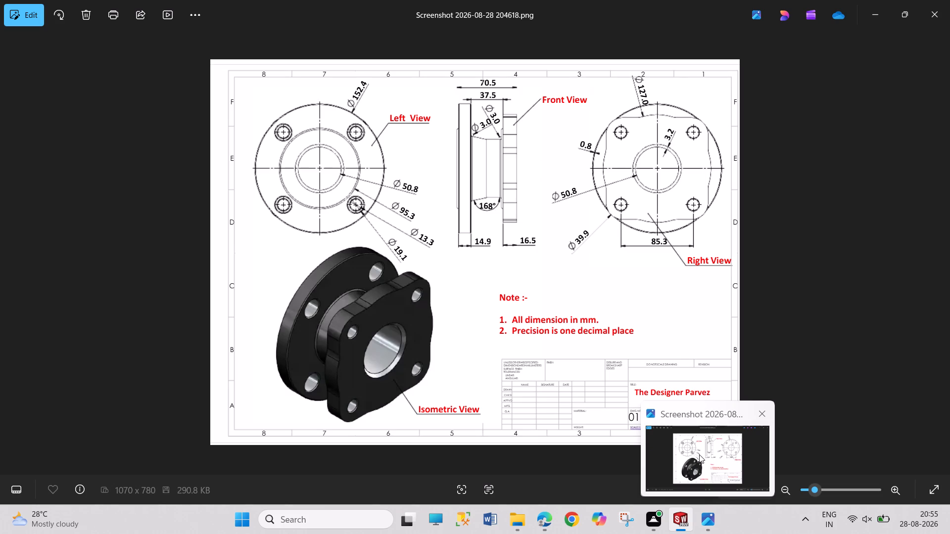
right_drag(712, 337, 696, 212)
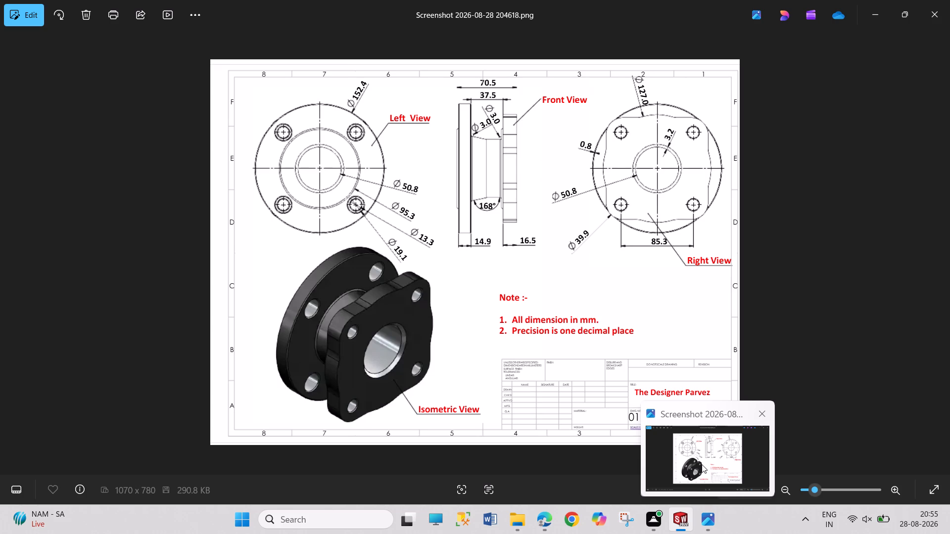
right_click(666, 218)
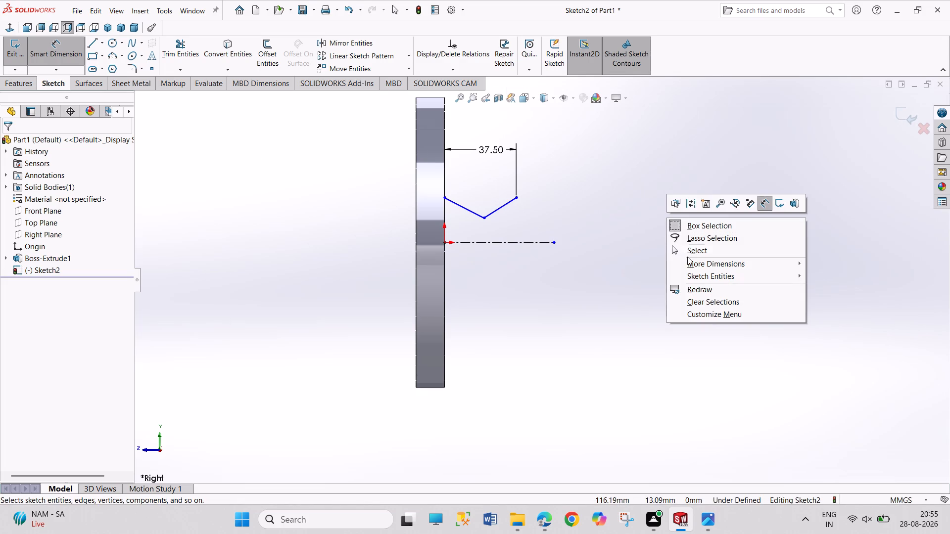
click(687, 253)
Delete the V's rising line farther from the flange, together with its associated dimension.
right_click(515, 198)
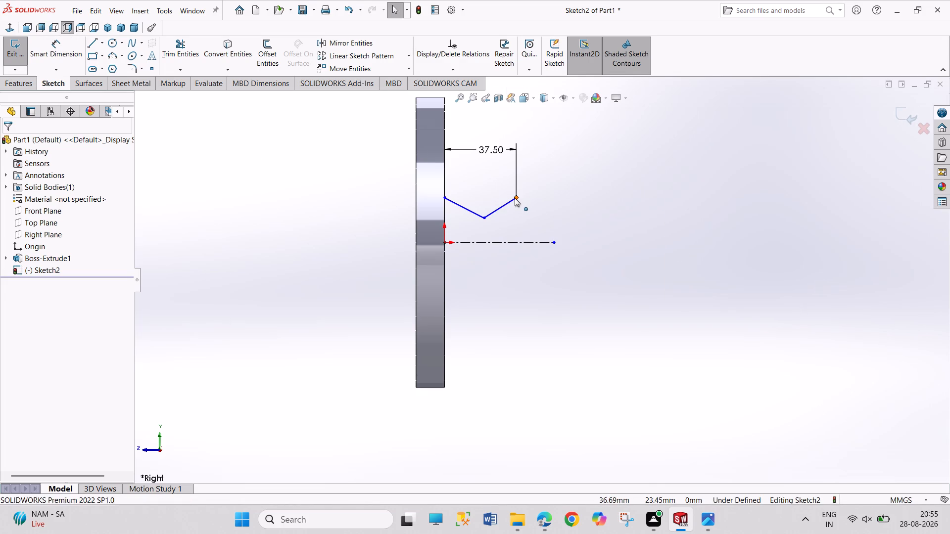
right_click(494, 213)
click(507, 366)
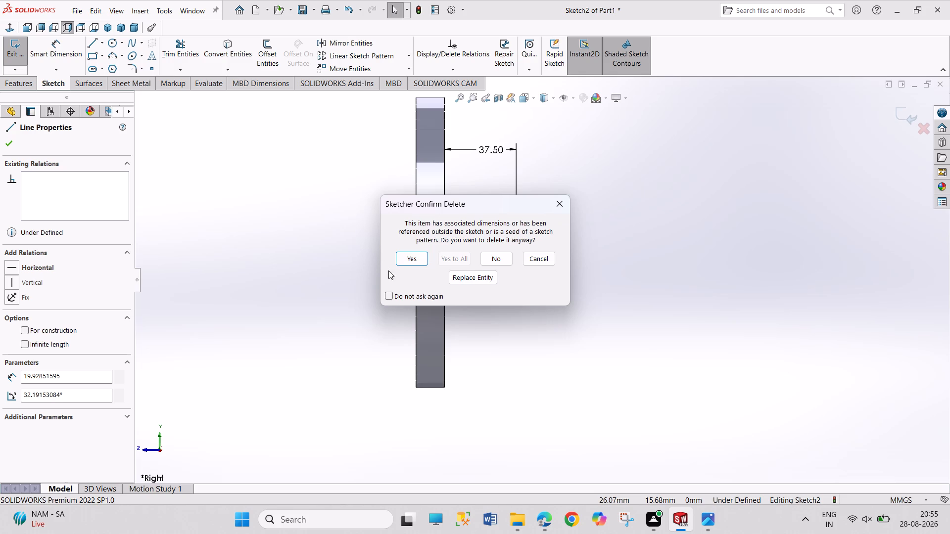
click(408, 257)
Draw a horizontal line about 22 mm long from the lower end of the sloped line, extending away from the flange.
click(92, 43)
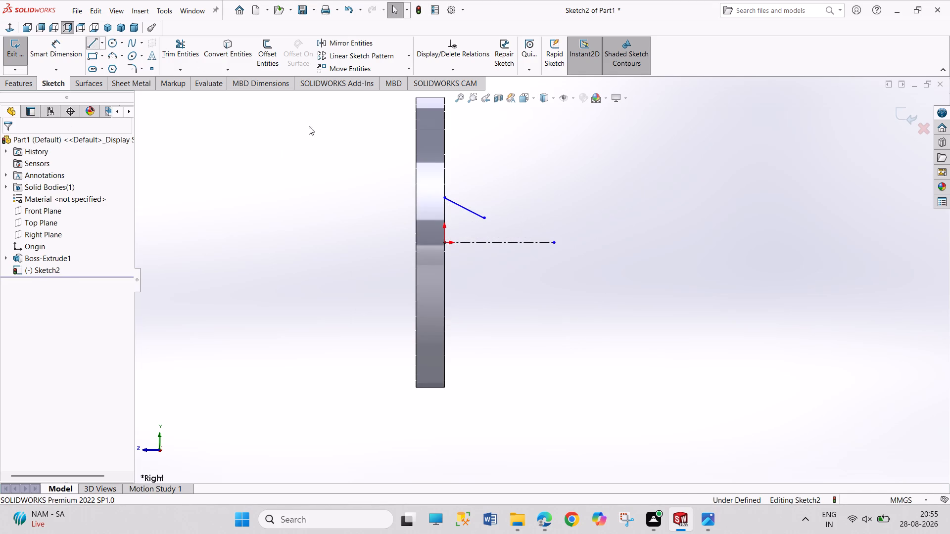
click(485, 217)
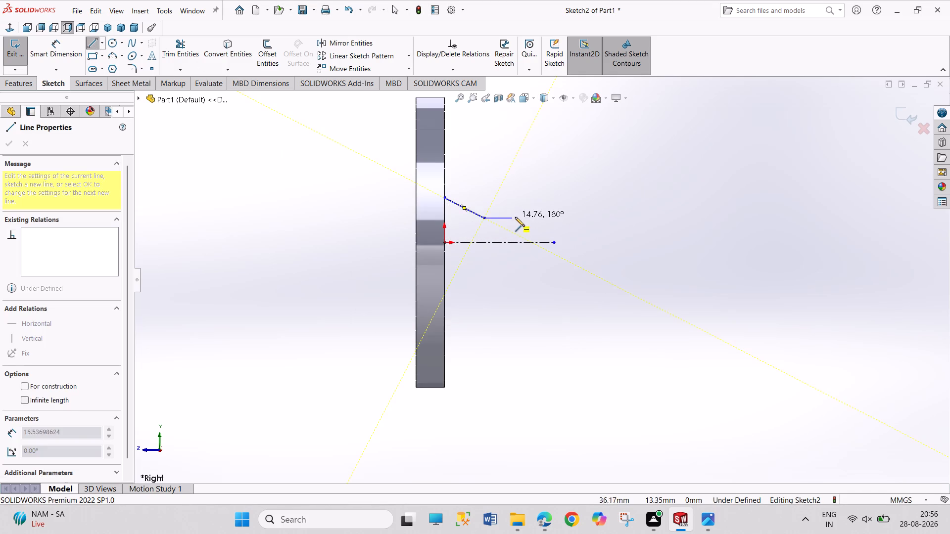
click(526, 217)
right_click(552, 178)
click(563, 183)
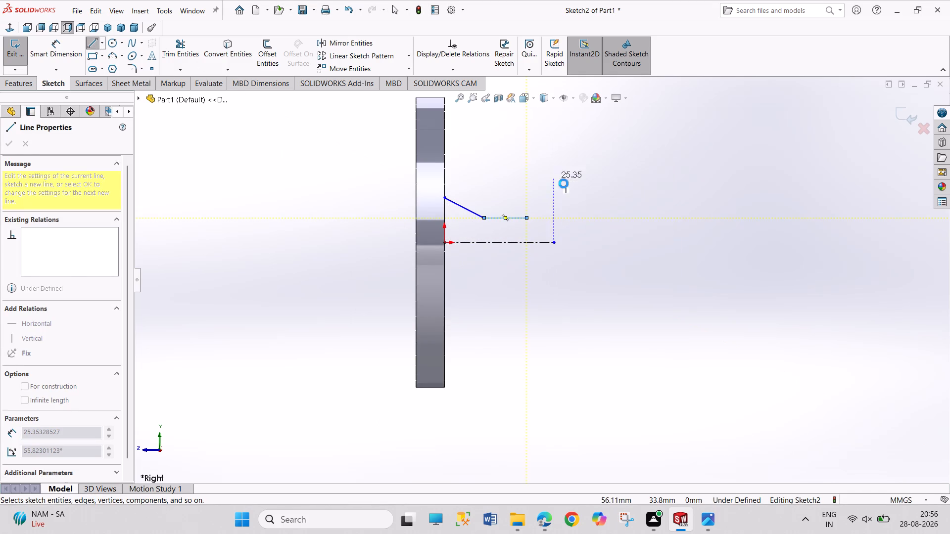
Dimension the angle between the sloped line and the horizontal line as 168°.
right_drag(603, 204, 583, 123)
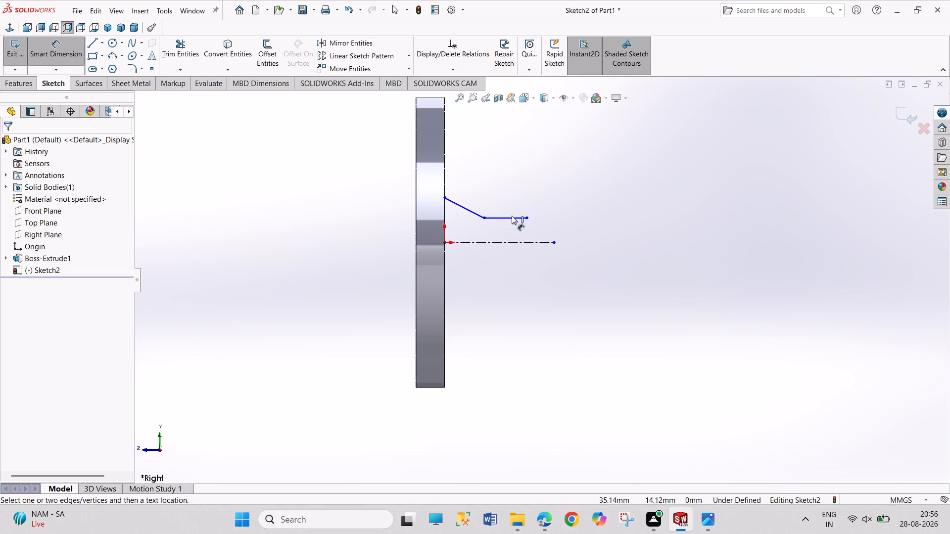
click(512, 217)
click(465, 208)
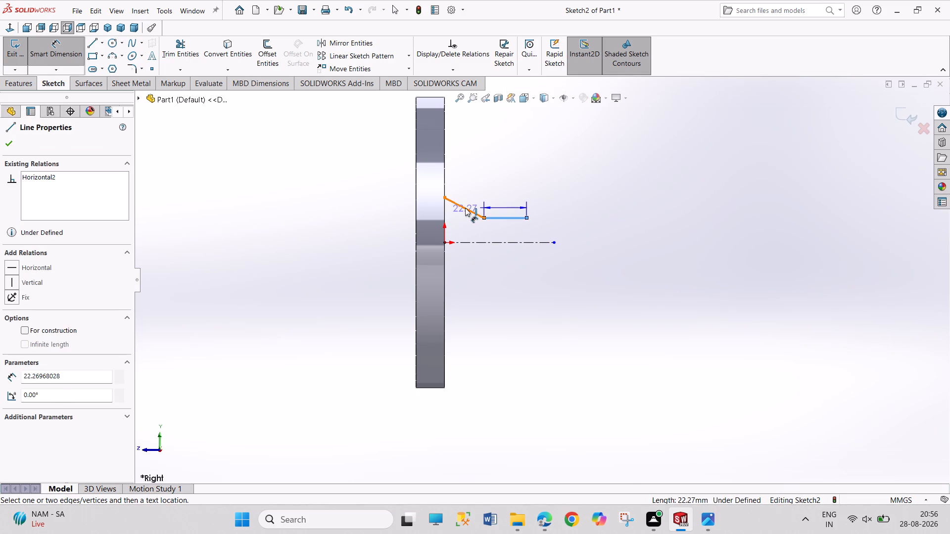
click(488, 193)
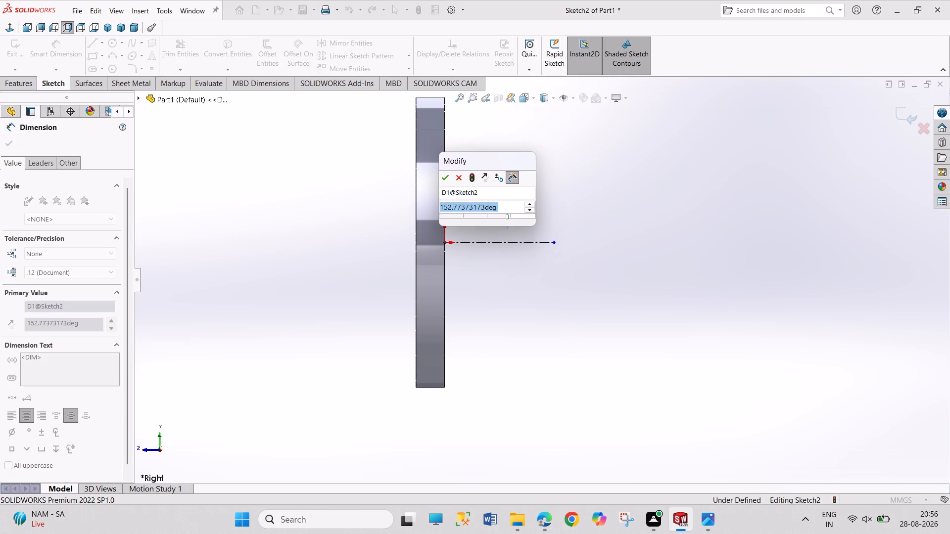
text(168)
key(Return)
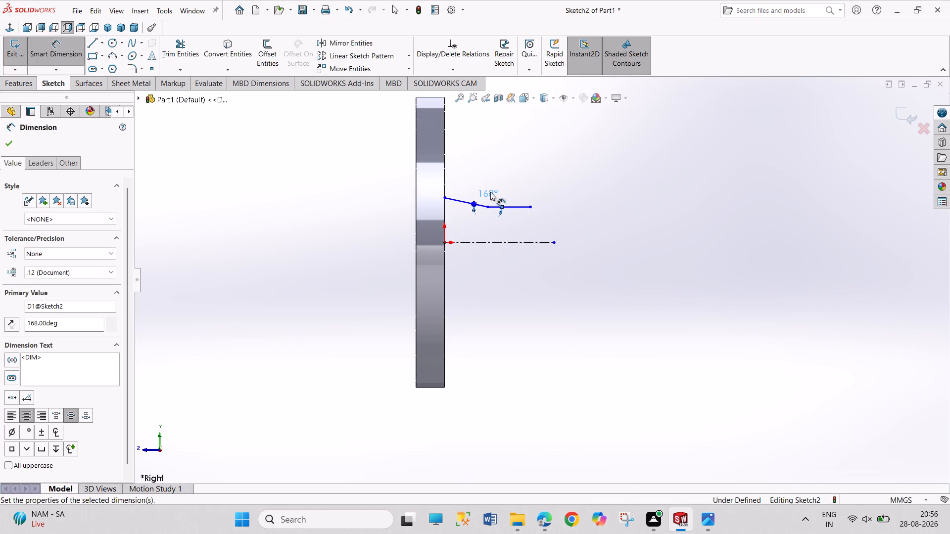
right_click(590, 189)
click(604, 220)
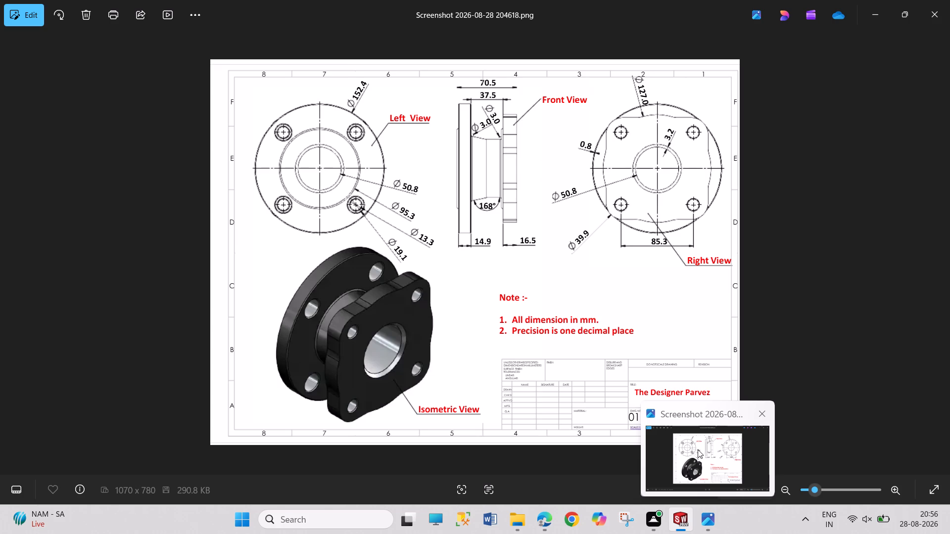
Dimension the horizontal distance from the sloped line's flange-face end to the horizontal line's free end as 37.5 mm.
right_drag(638, 269, 634, 135)
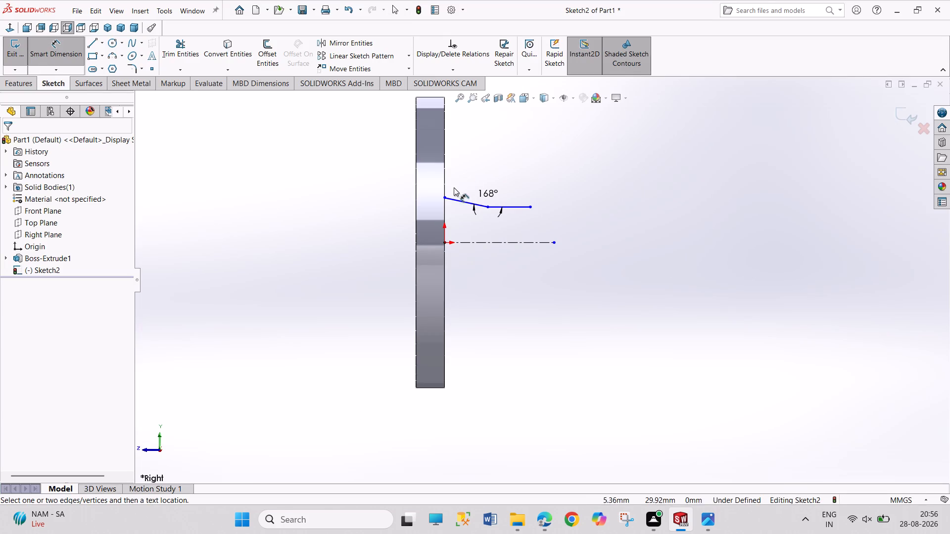
click(443, 197)
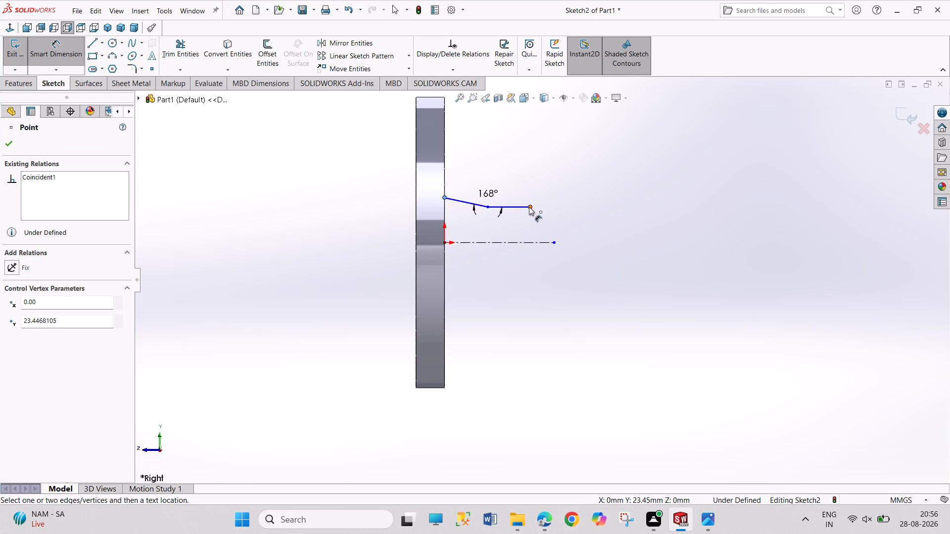
click(529, 207)
click(506, 146)
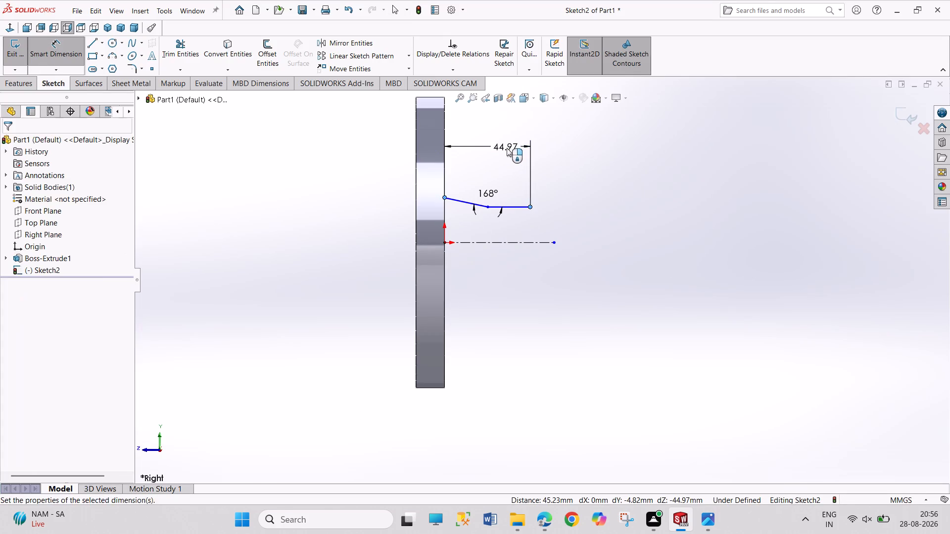
text(37.5)
key(Return)
right_click(625, 203)
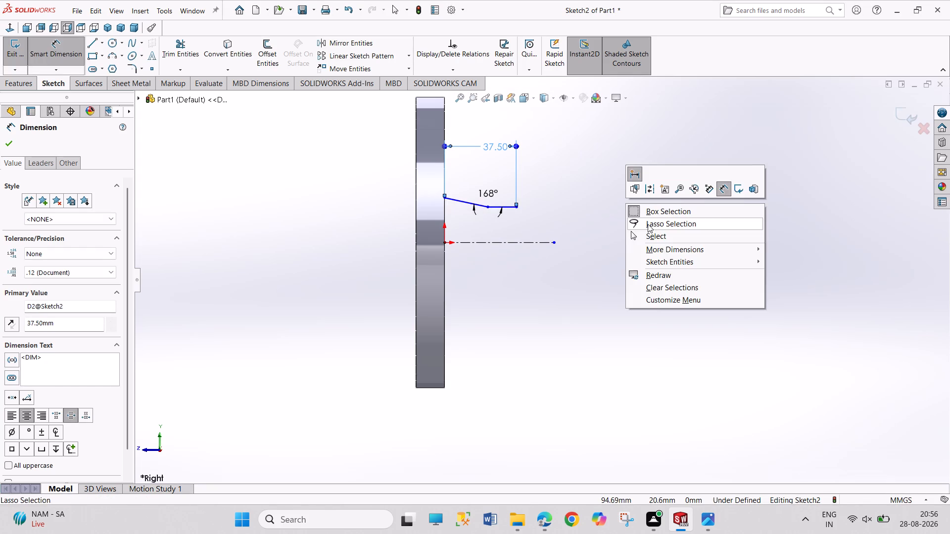
click(660, 232)
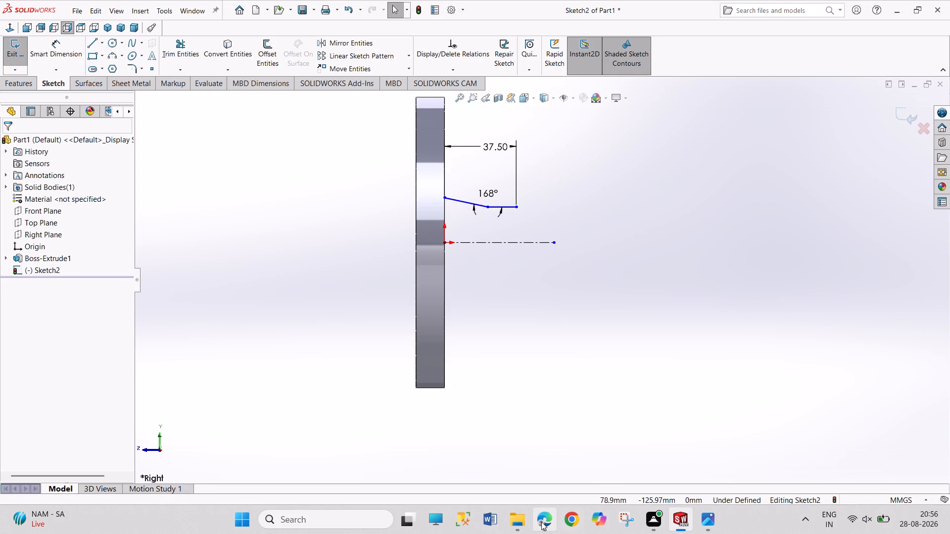
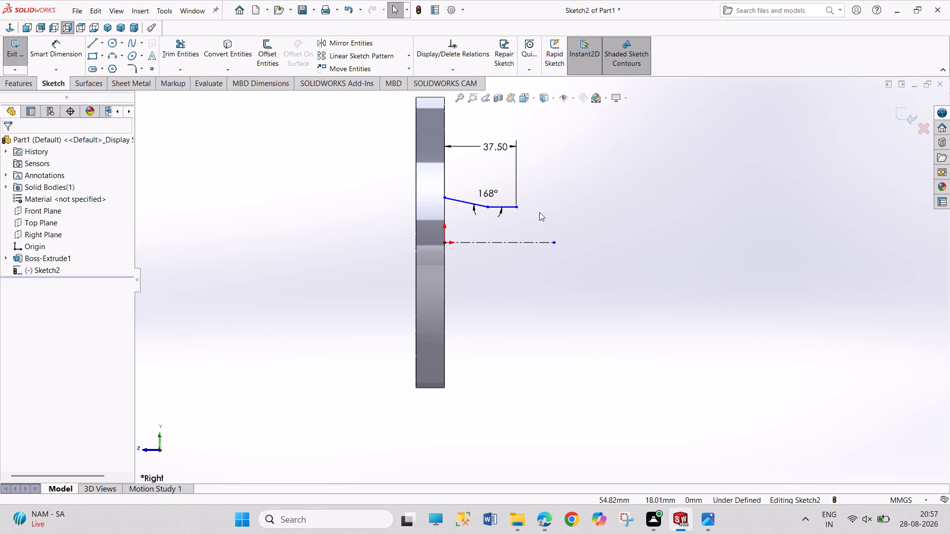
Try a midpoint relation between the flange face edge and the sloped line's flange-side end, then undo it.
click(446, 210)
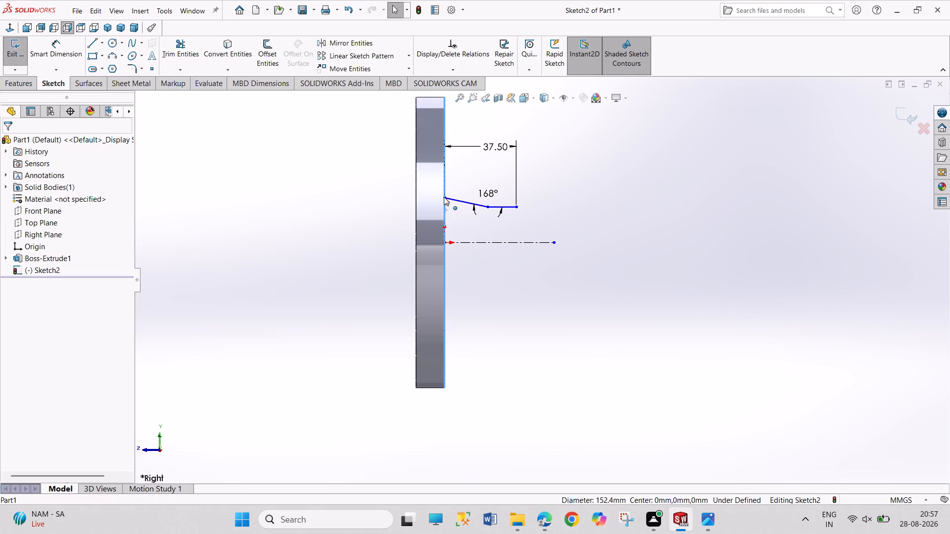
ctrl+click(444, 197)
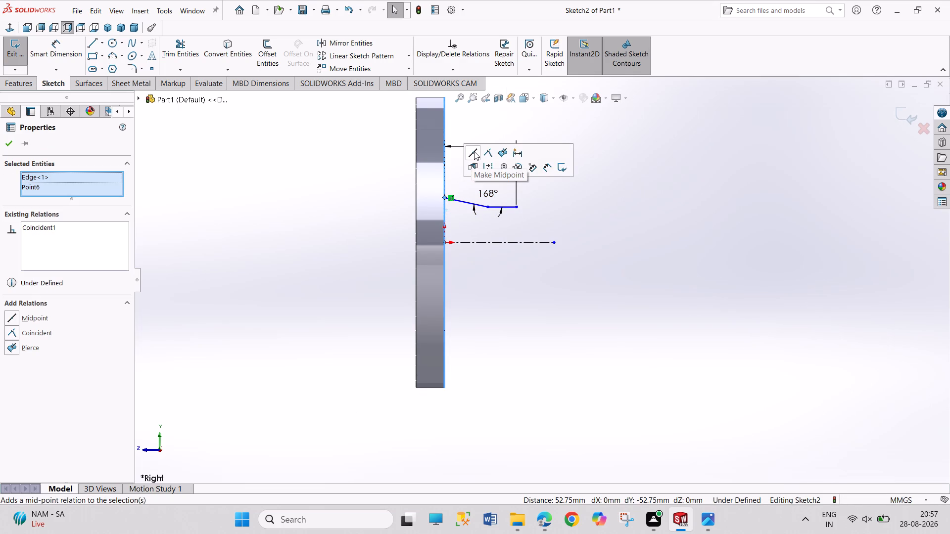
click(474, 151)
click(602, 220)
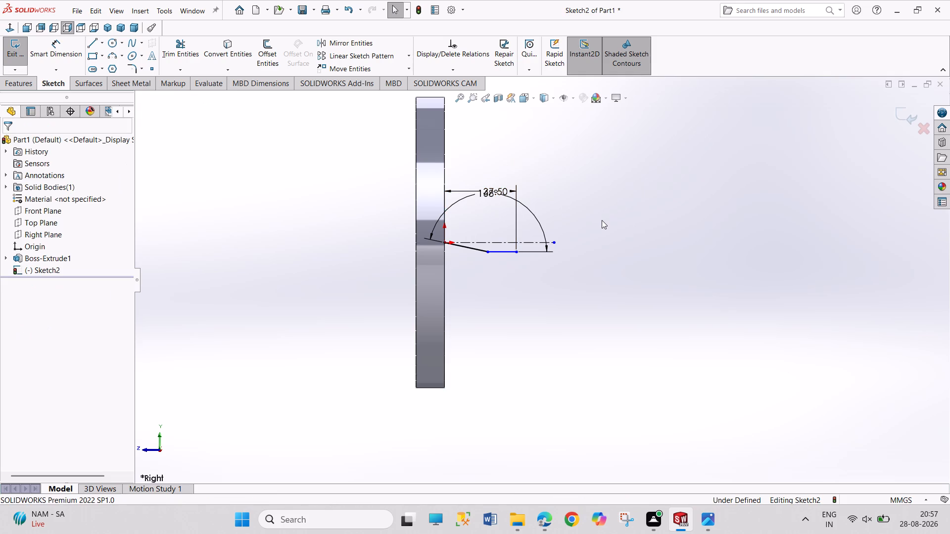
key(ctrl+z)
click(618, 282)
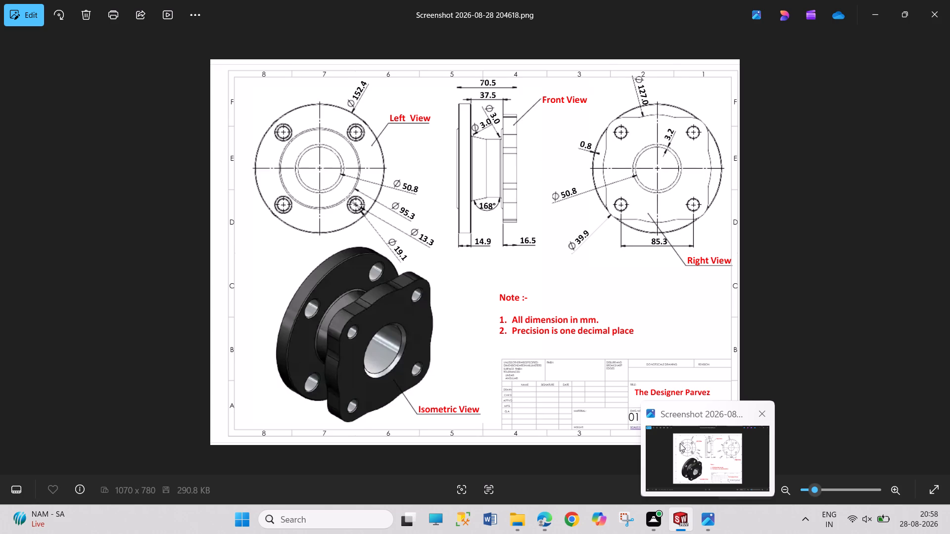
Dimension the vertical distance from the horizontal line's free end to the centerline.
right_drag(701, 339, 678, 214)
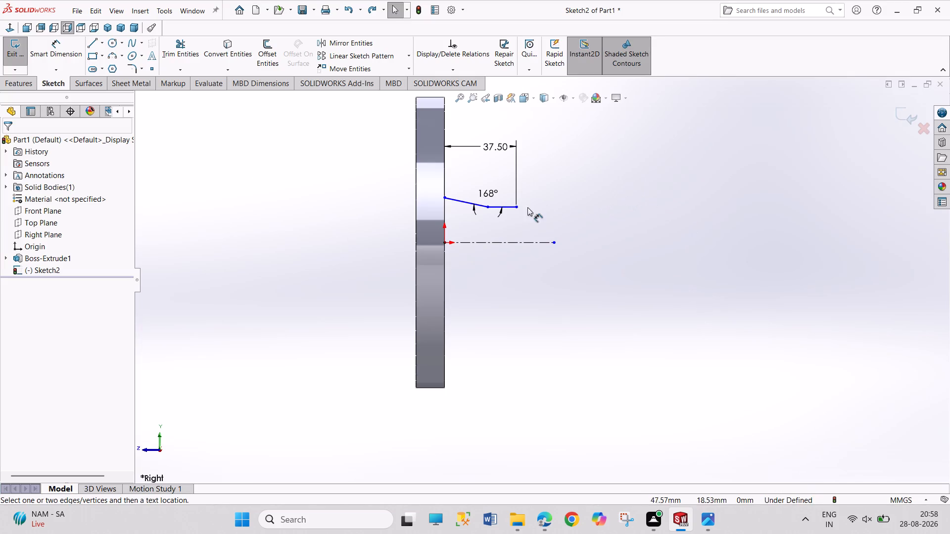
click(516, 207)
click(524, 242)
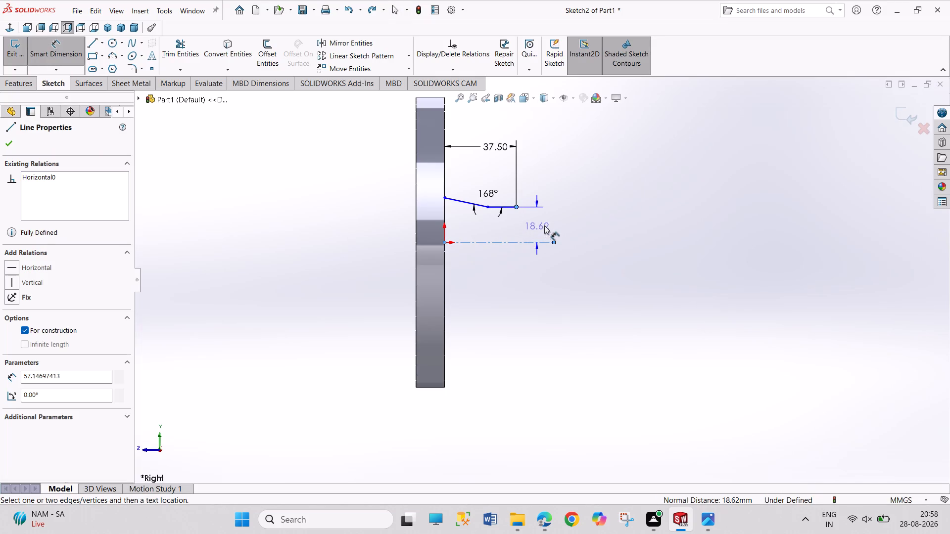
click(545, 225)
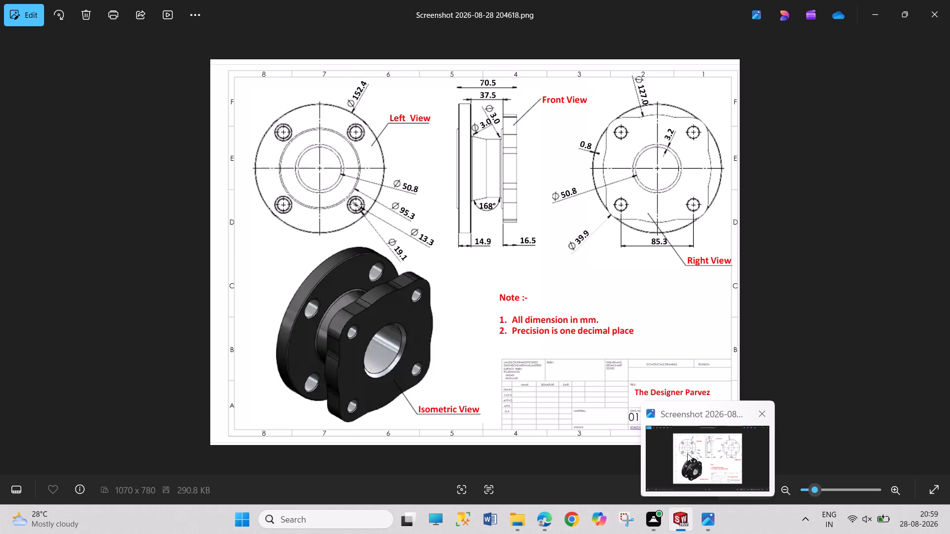
Switch to the reference images and examine the valve's component drawings and the Water Control Valve Assembly, returning to the Outlet Housing sheet.
click(697, 467)
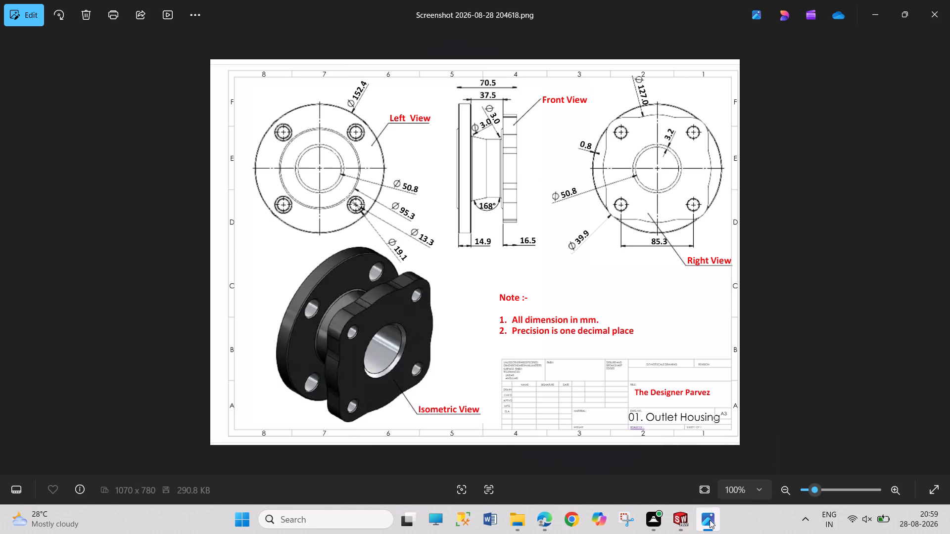
key(Right)
key(Right)
key(Right)
key(Left)
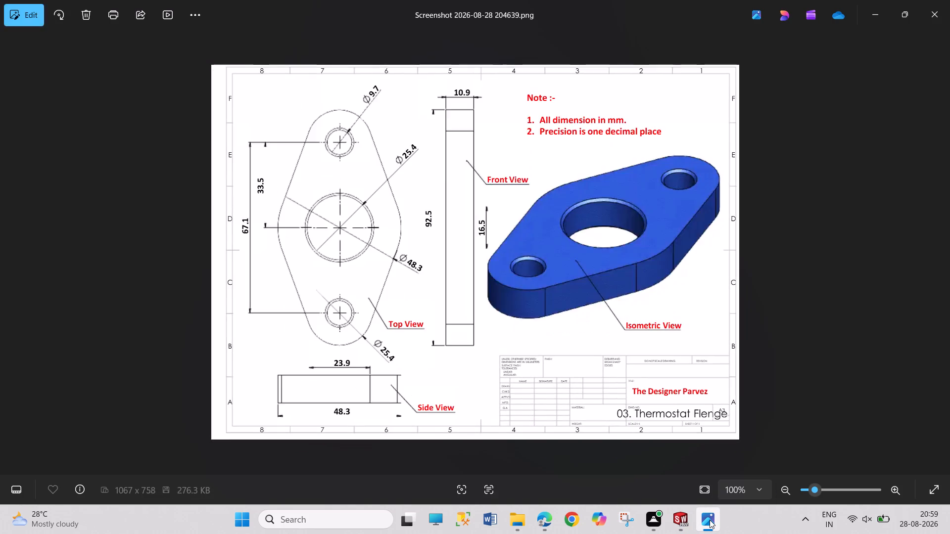
key(Left)
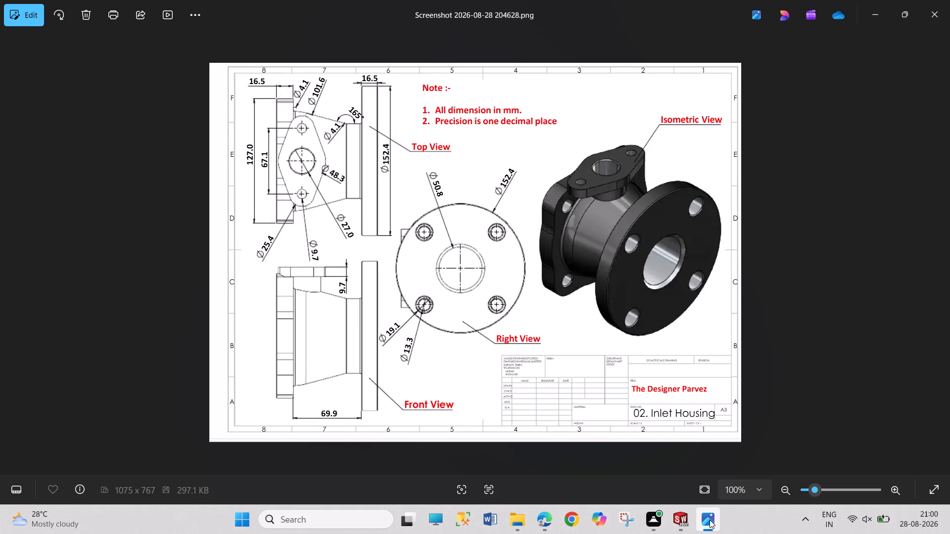
key(Right)
key(Right)
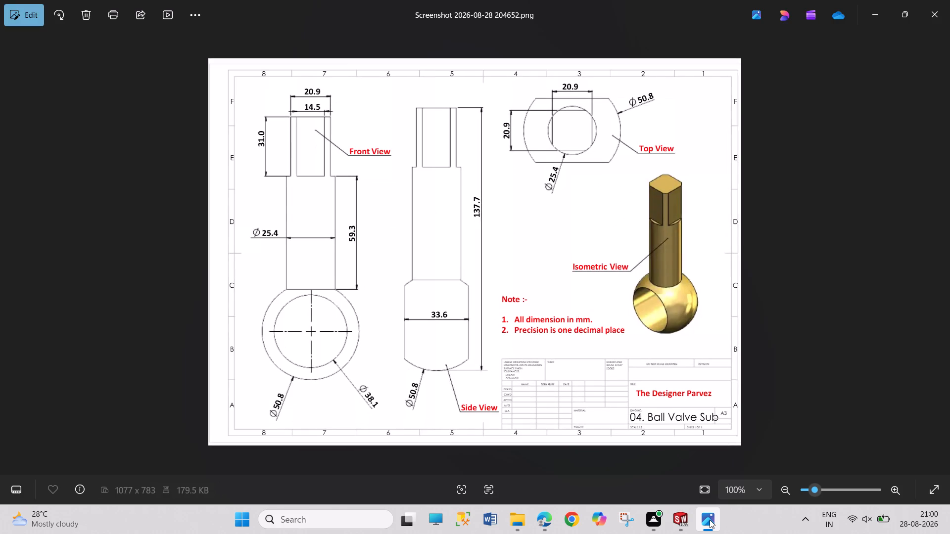
key(Right)
key(Right)
key(Right)
key(Right)
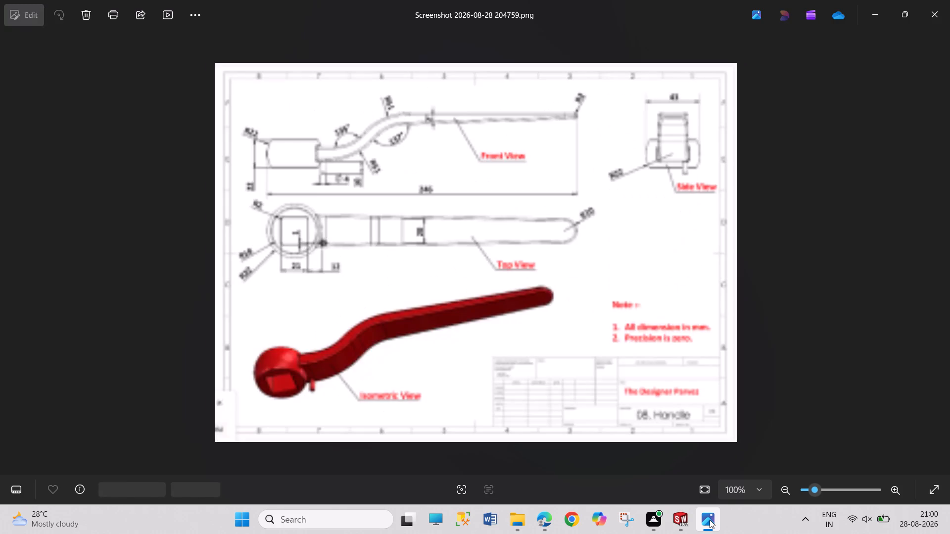
key(Right)
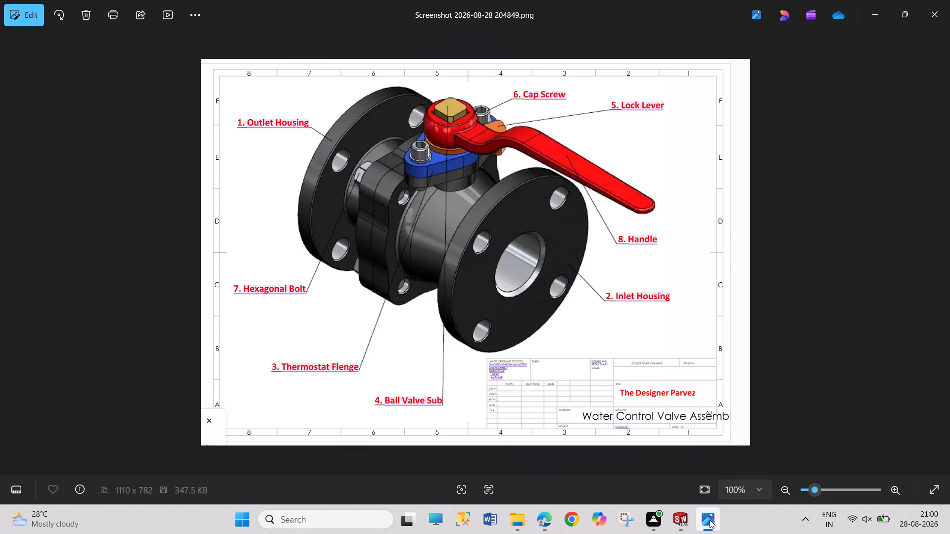
key(Left)
key(Left)
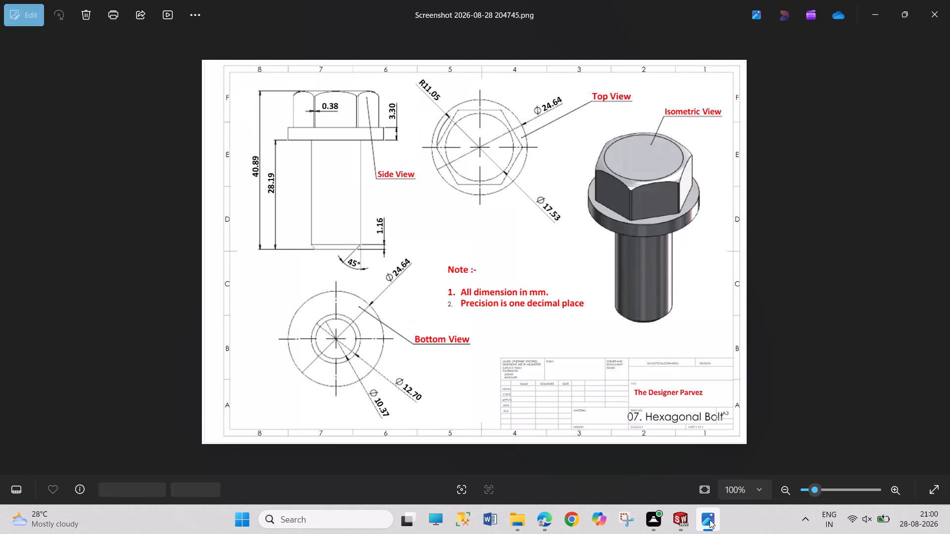
key(Left)
key(Left)
key(Left)
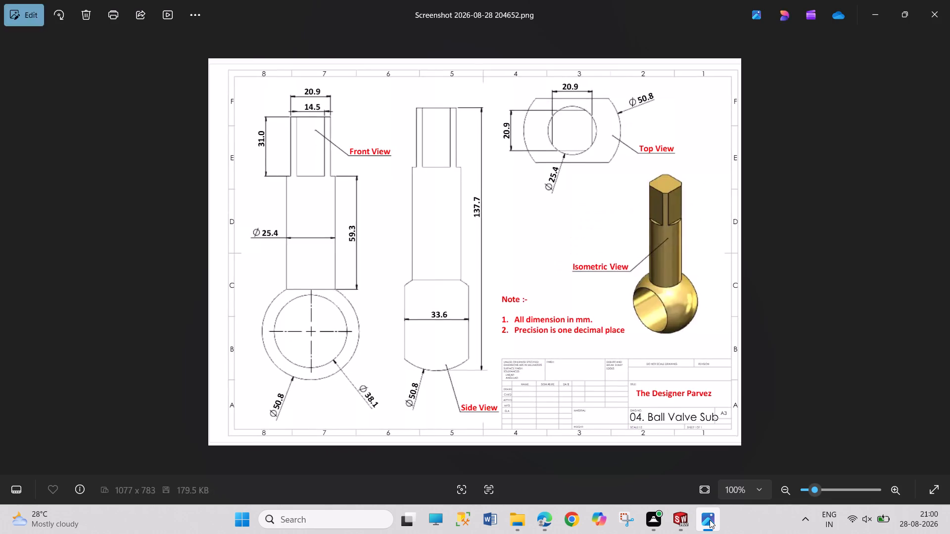
key(Left)
key(Left)
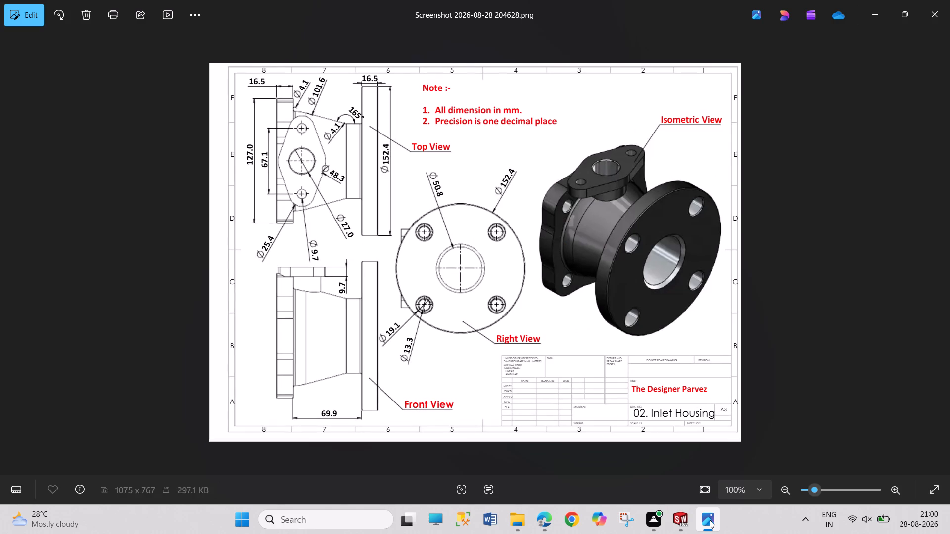
key(Left)
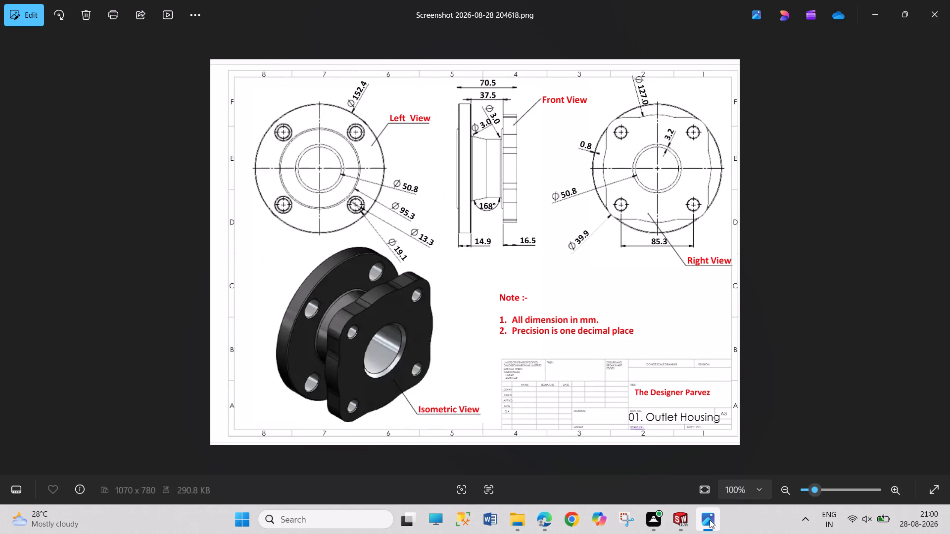
Compare the Outlet Housing and Inlet Housing drawings, finishing on the Outlet Housing sheet with its front view dimensions.
key(Right)
key(Left)
key(Right)
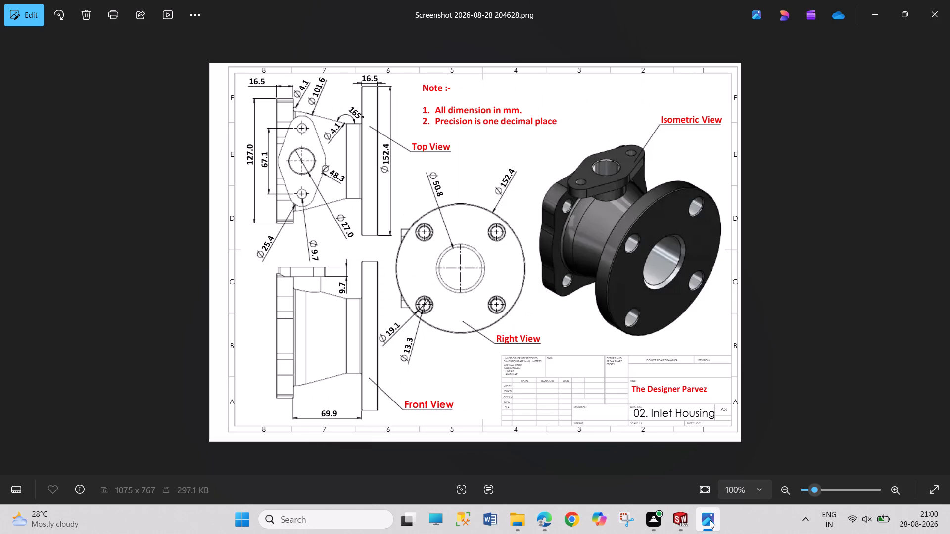
click(685, 523)
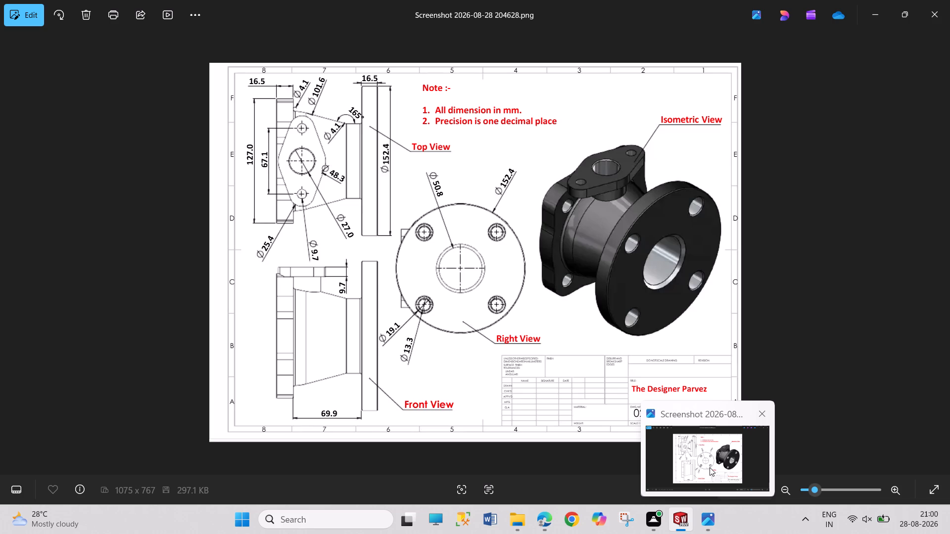
click(710, 467)
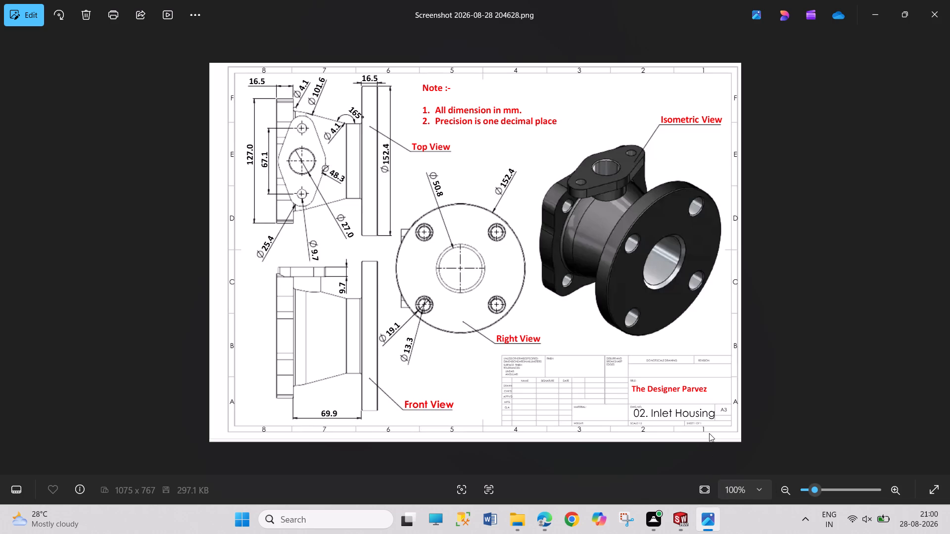
key(Left)
key(Left)
key(Left)
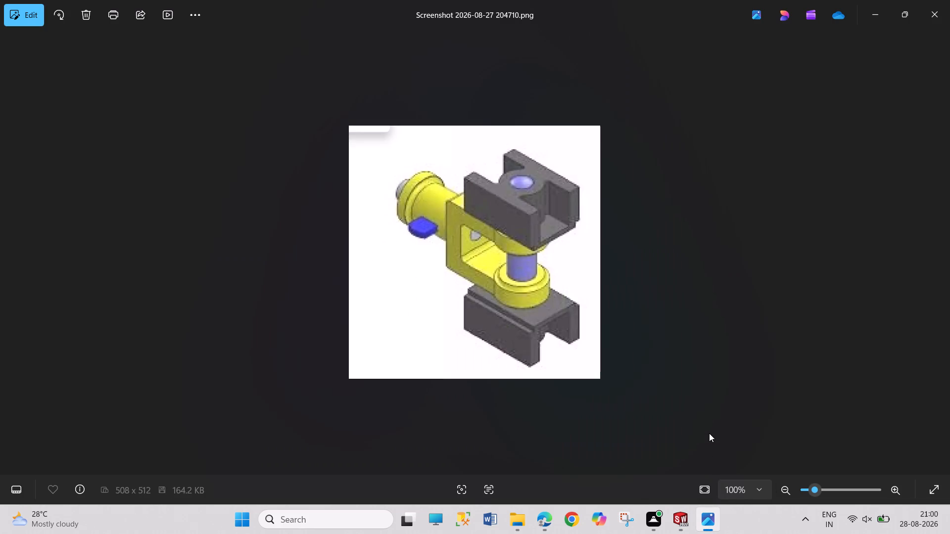
key(Right)
key(Right)
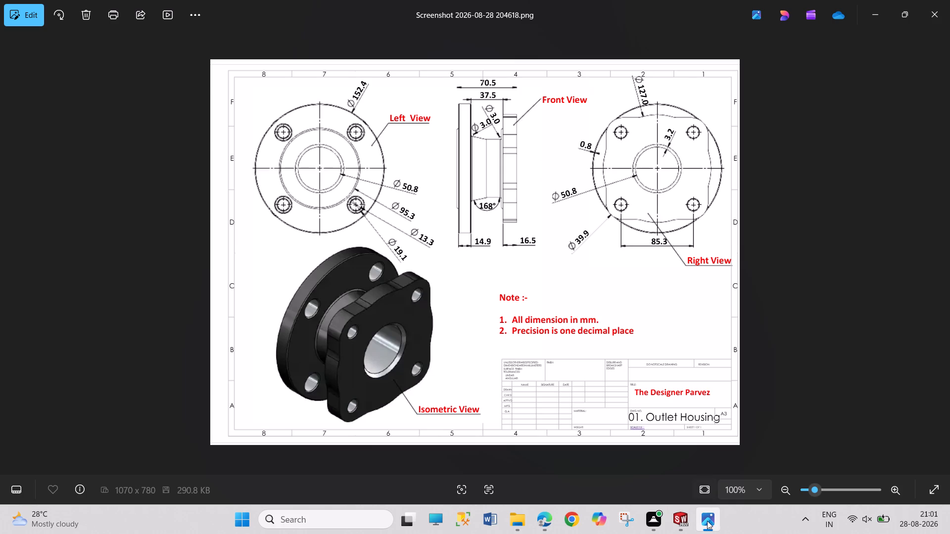
Return to SOLIDWORKS, abandon the open dimension edit, and undo the neck sketch and flange extrusion back to an empty part.
click(685, 526)
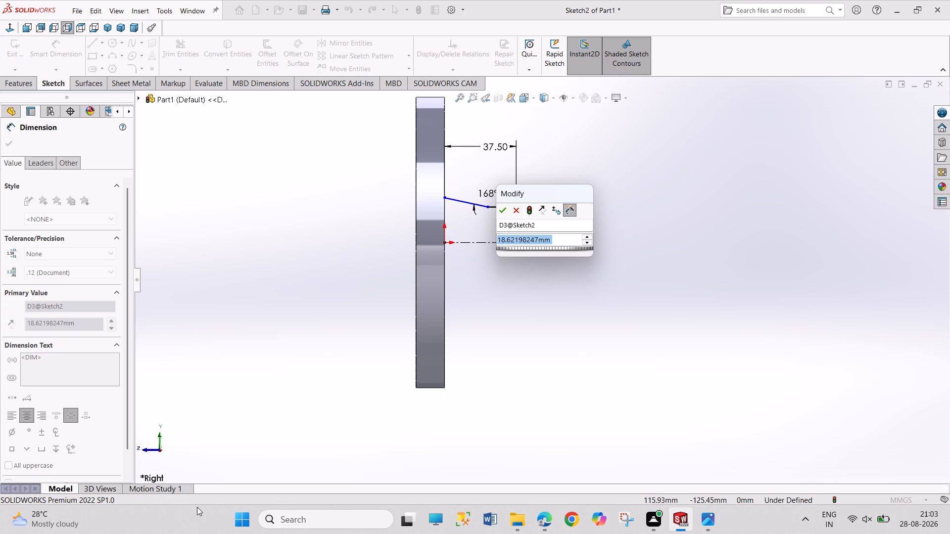
key(ctrl+z)
key(ctrl+z)
key(ctrl+z)
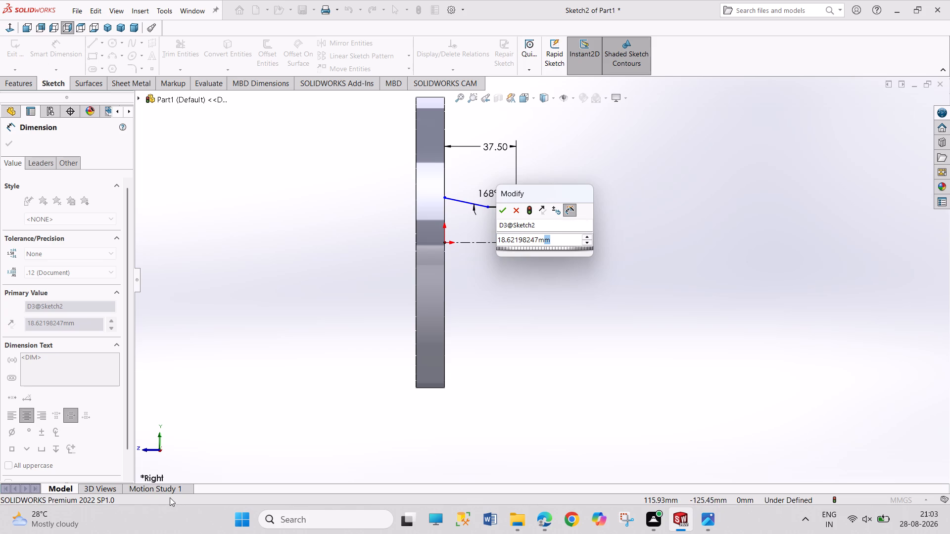
key(Escape)
key(Escape)
key(Escape)
key(Escape)
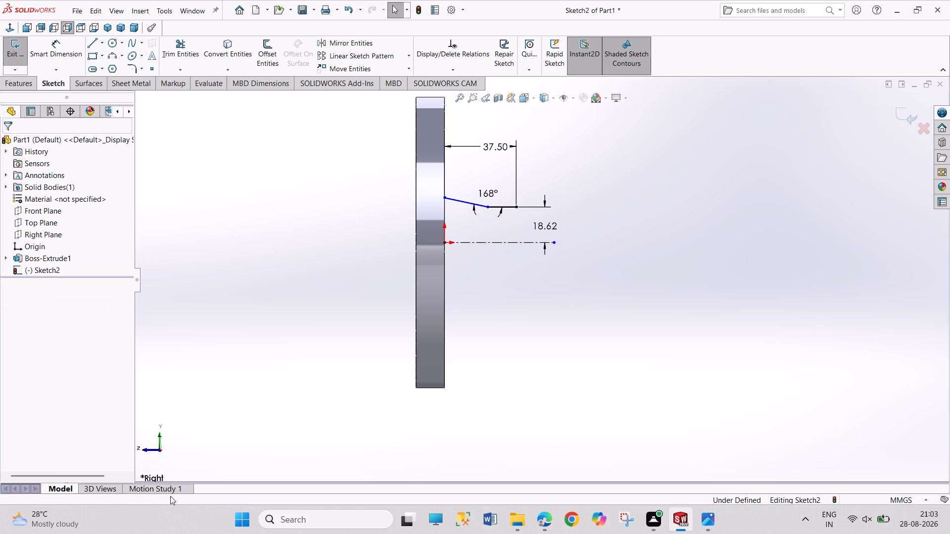
key(ctrl+z)
key(ctrl+z)
key(ctrl+z)
key(ctrl+z)
key(ctrl+z)
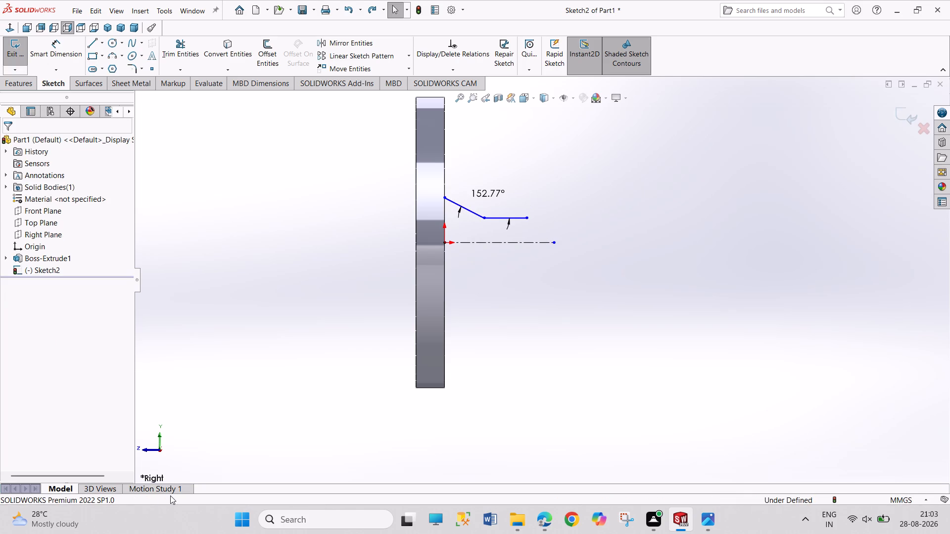
key(ctrl+z)
key(ctrl+z)
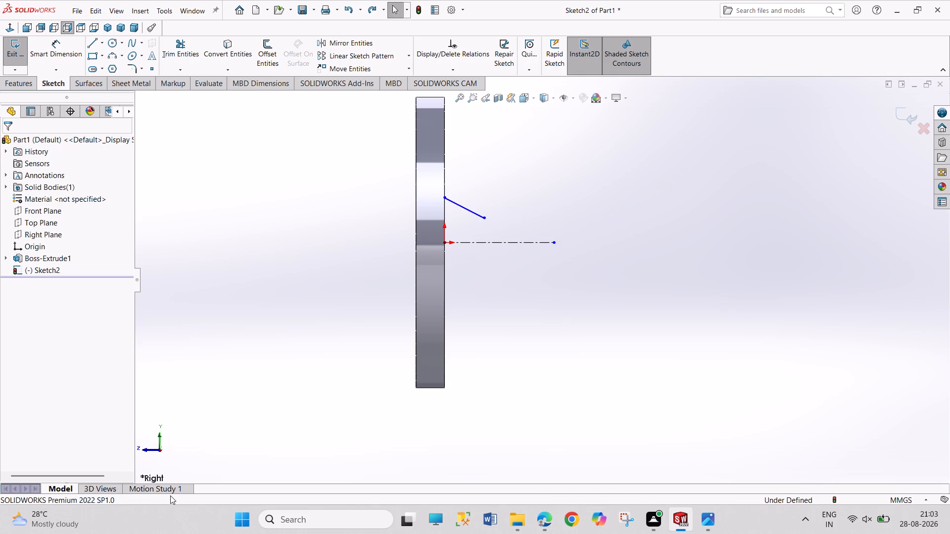
key(ctrl+z)
key(ctrl+z)
key(ctrl+z)
key(ctrl+z)
key(ctrl+z)
key(ctrl+z)
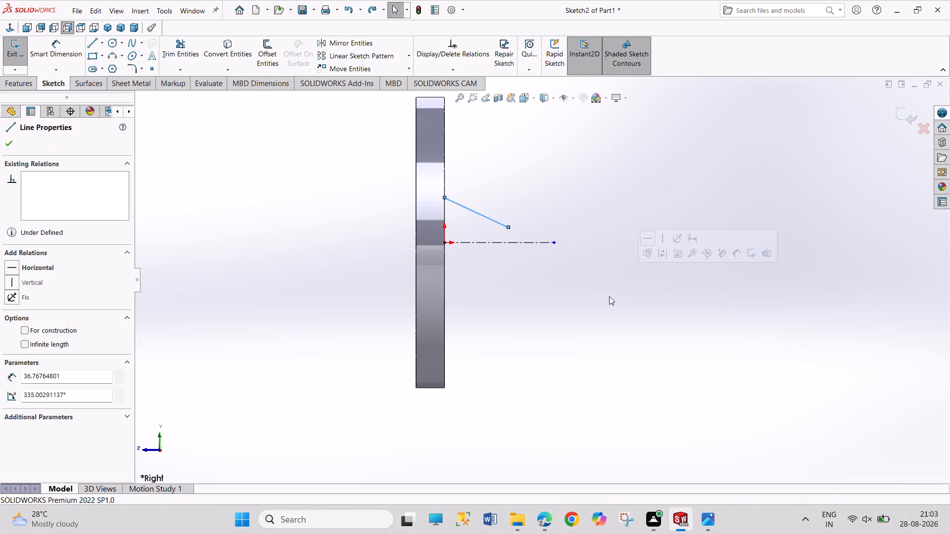
key(ctrl+z)
key(ctrl+z)
key(ctrl+z)
key(ctrl+z)
key(ctrl+z)
key(ctrl+z)
key(ctrl+z)
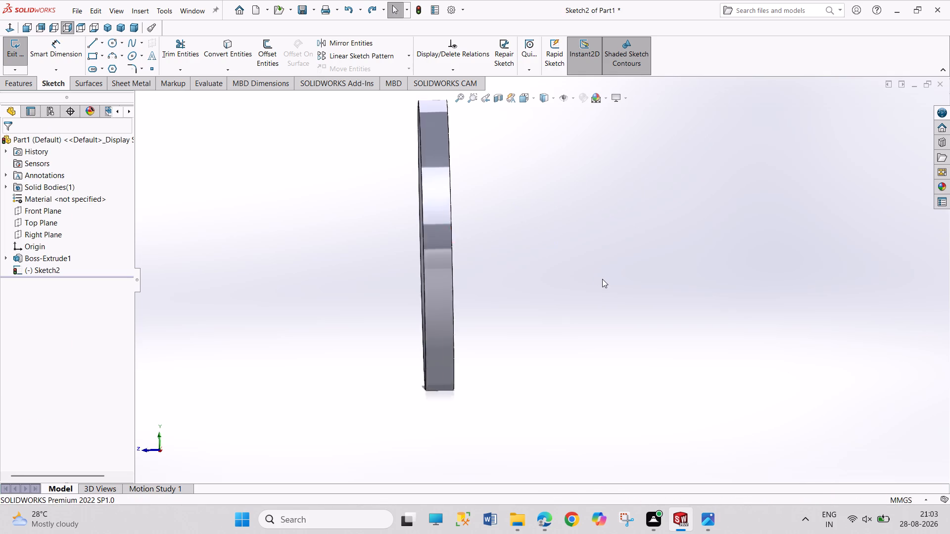
key(ctrl+z)
key(ctrl+z)
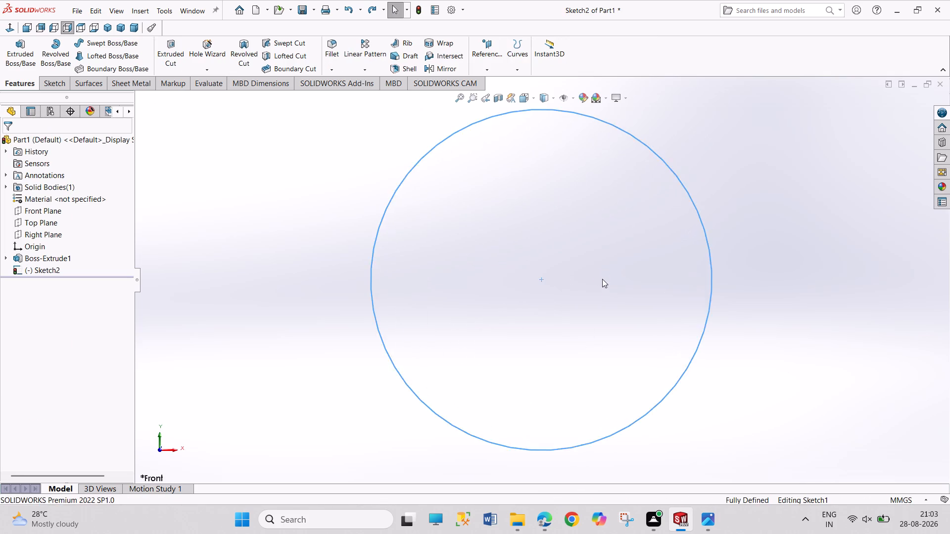
key(ctrl+z)
key(ctrl+z)
key(ctrl+z)
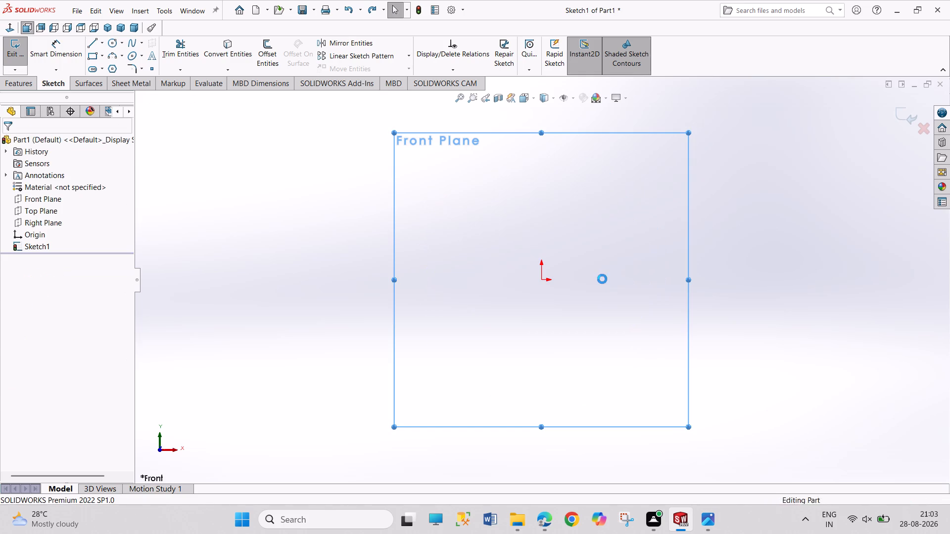
Start a Front Plane sketch and draw the first flange's outline above the origin, with a 45° chamfer, about 11 mm top and 37 mm inner side.
click(41, 199)
click(49, 182)
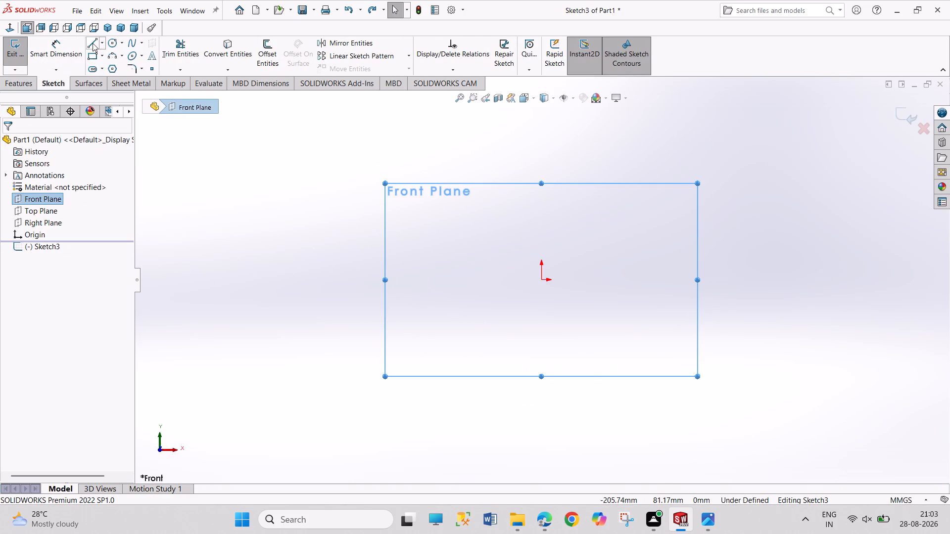
click(93, 44)
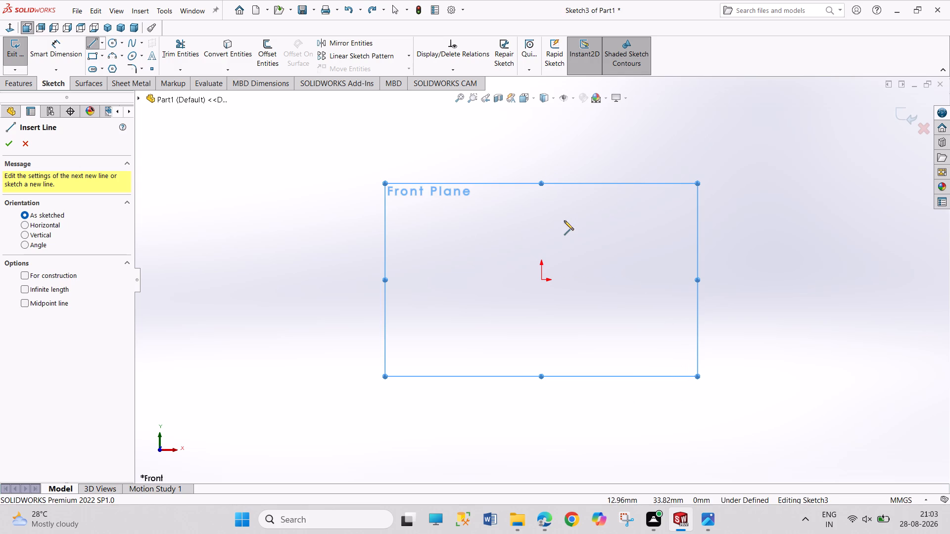
click(541, 226)
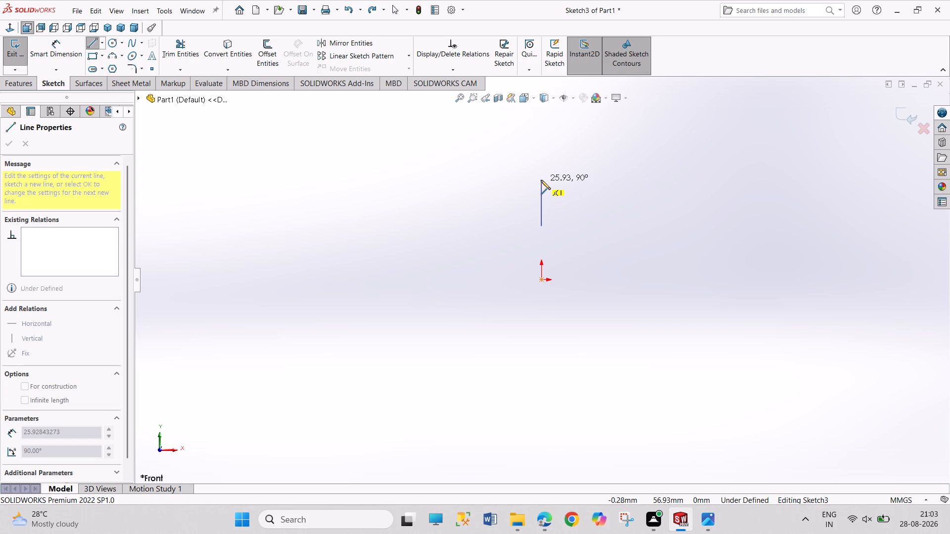
click(542, 184)
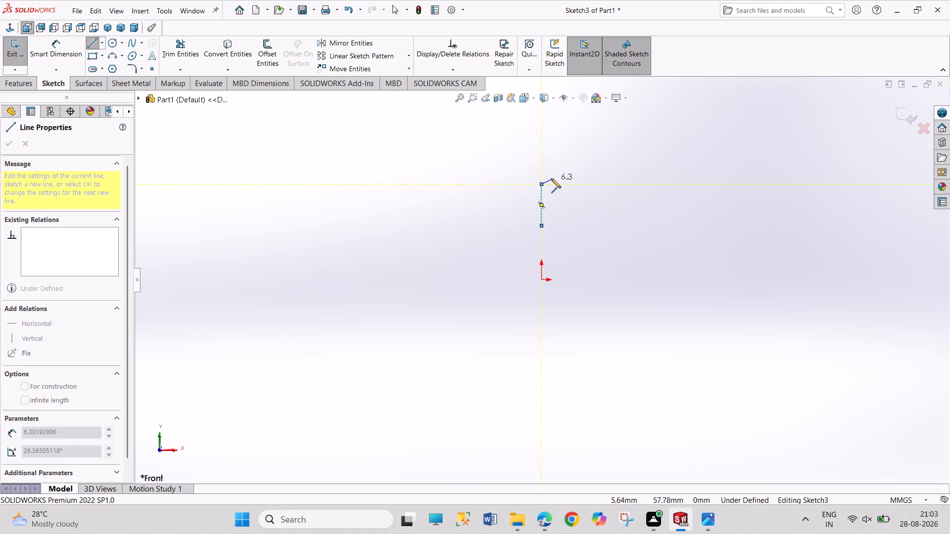
click(552, 178)
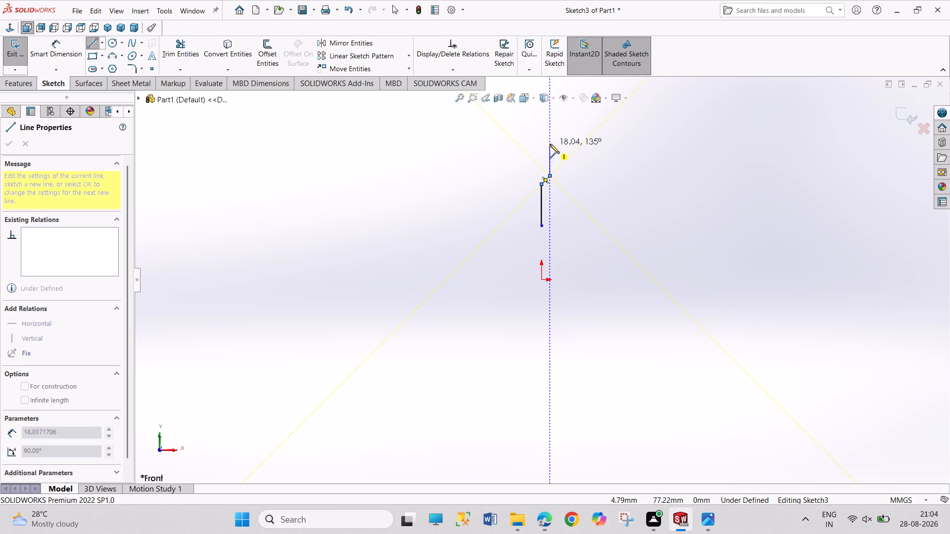
click(550, 134)
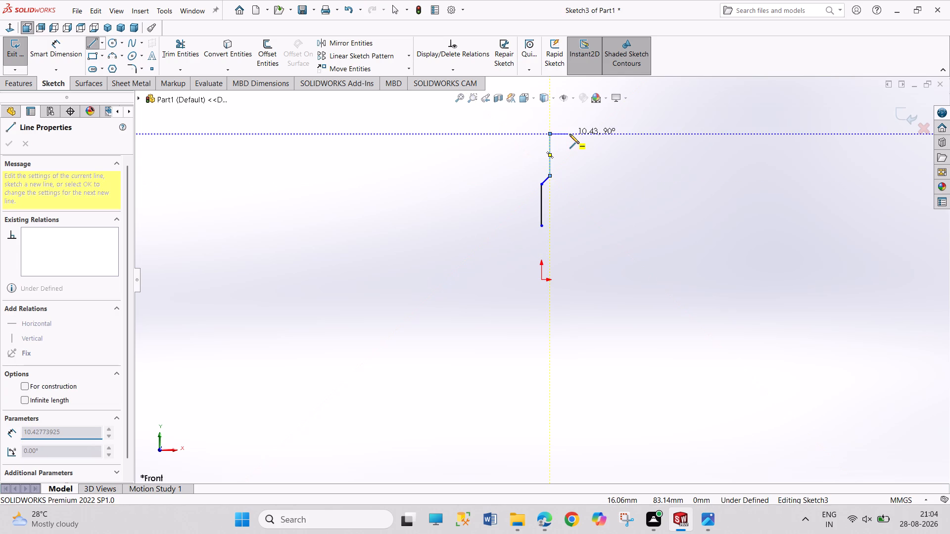
click(570, 134)
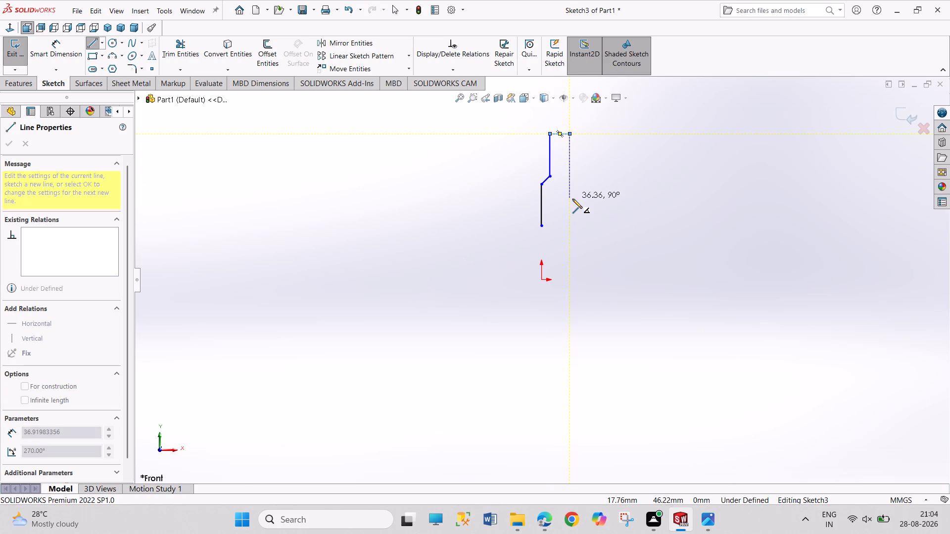
click(572, 199)
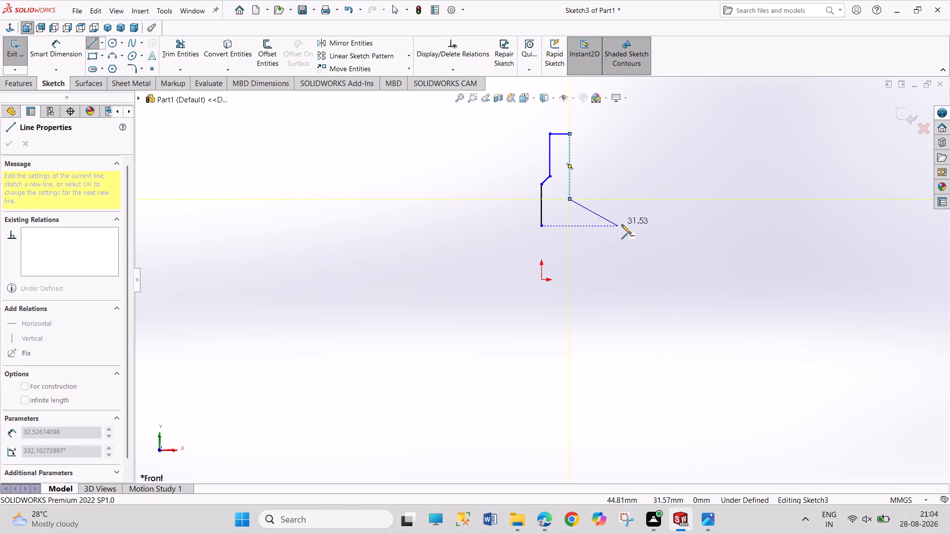
Continue the outline with a sloped line, a horizontal line about 23 mm long and a chamfered second flange, closing it with a base about 96 mm long.
click(626, 219)
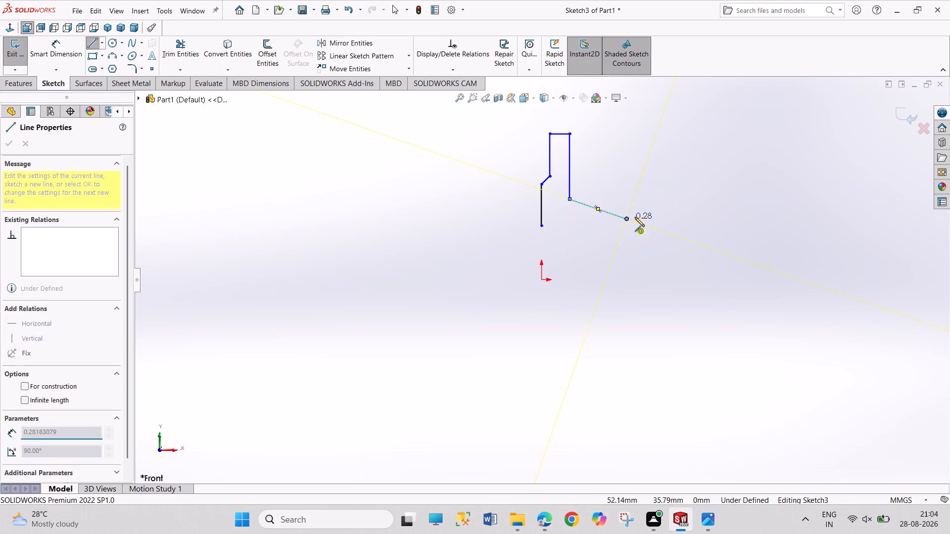
click(666, 218)
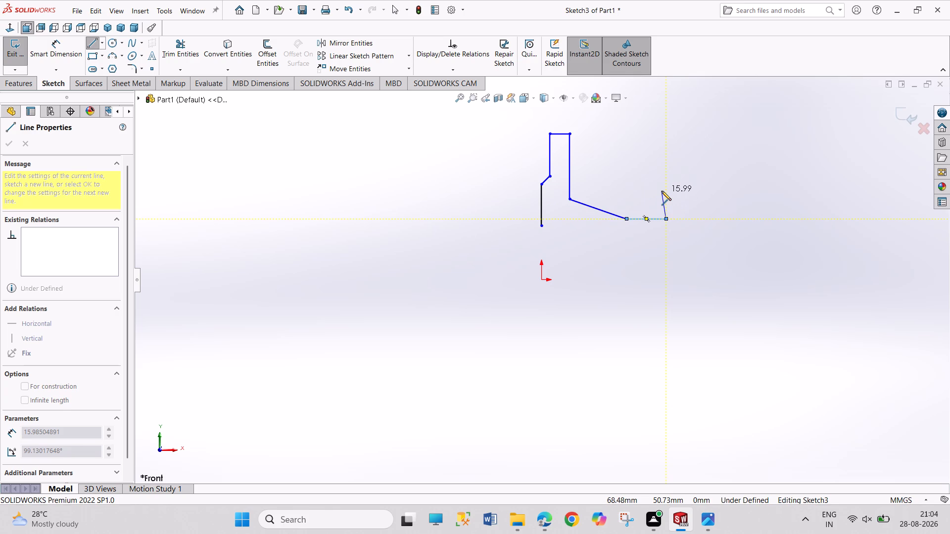
click(662, 191)
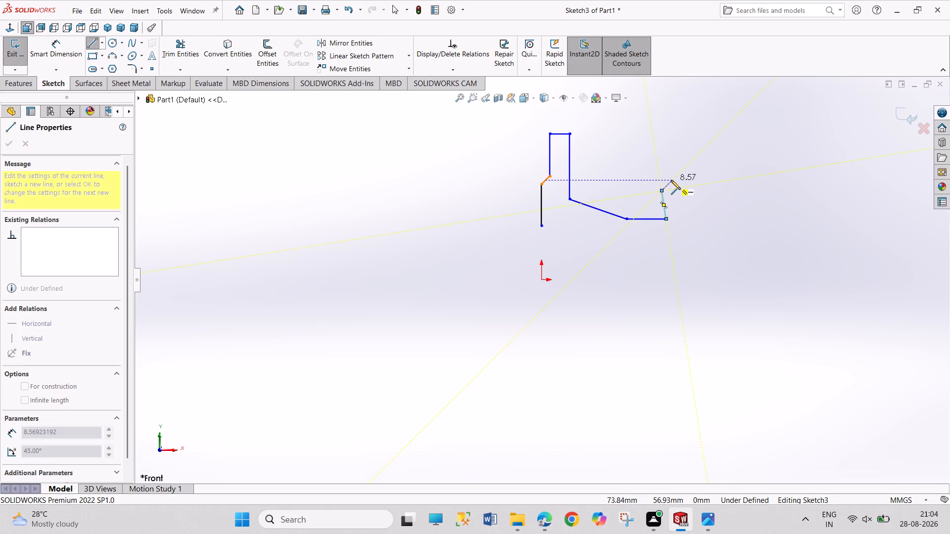
click(671, 180)
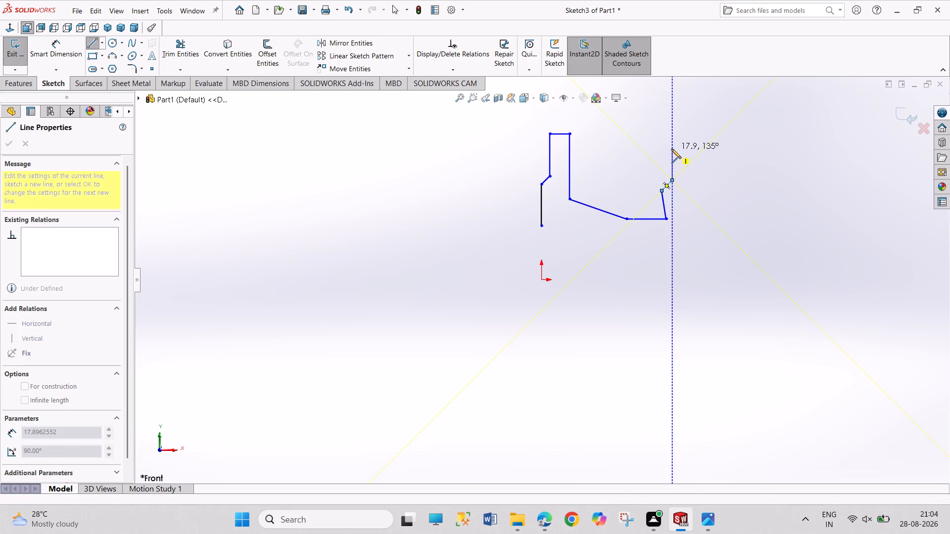
click(671, 149)
click(710, 148)
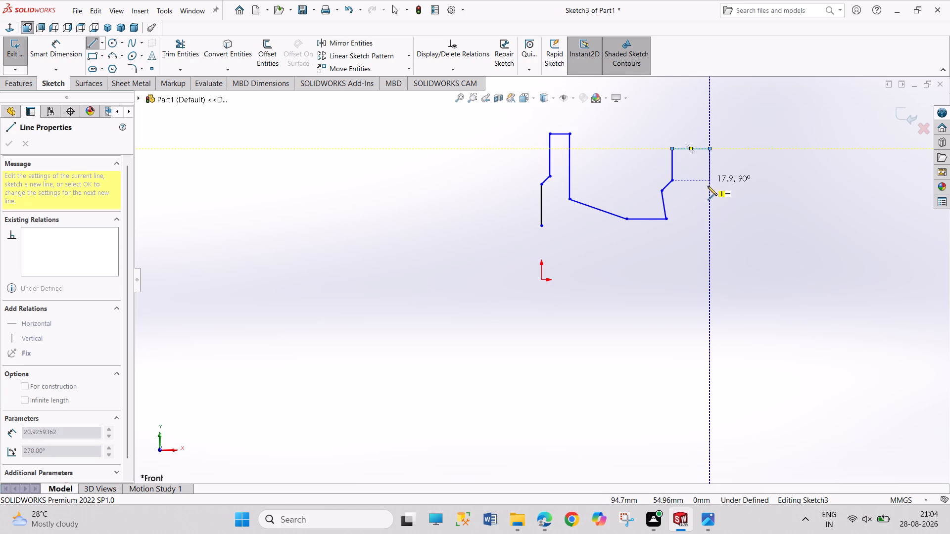
click(709, 227)
click(542, 226)
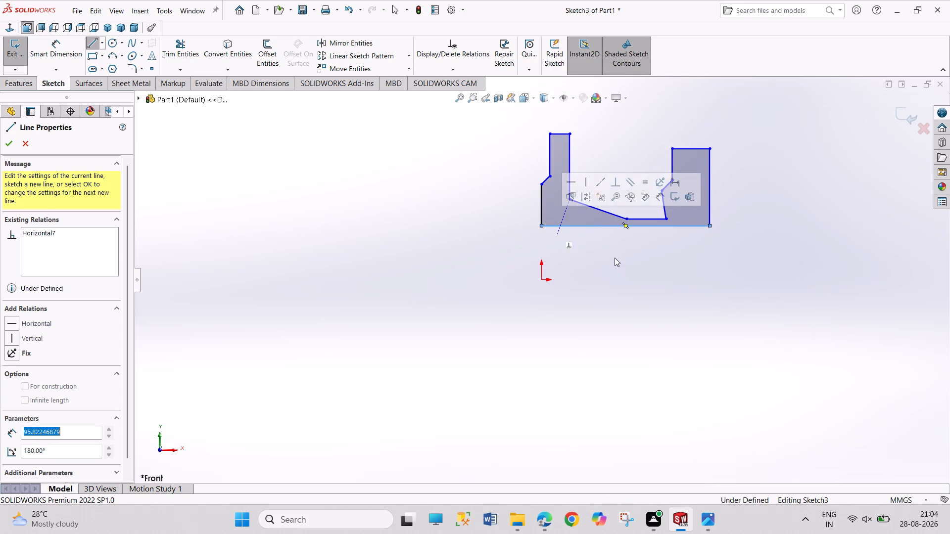
right_click(641, 269)
click(656, 278)
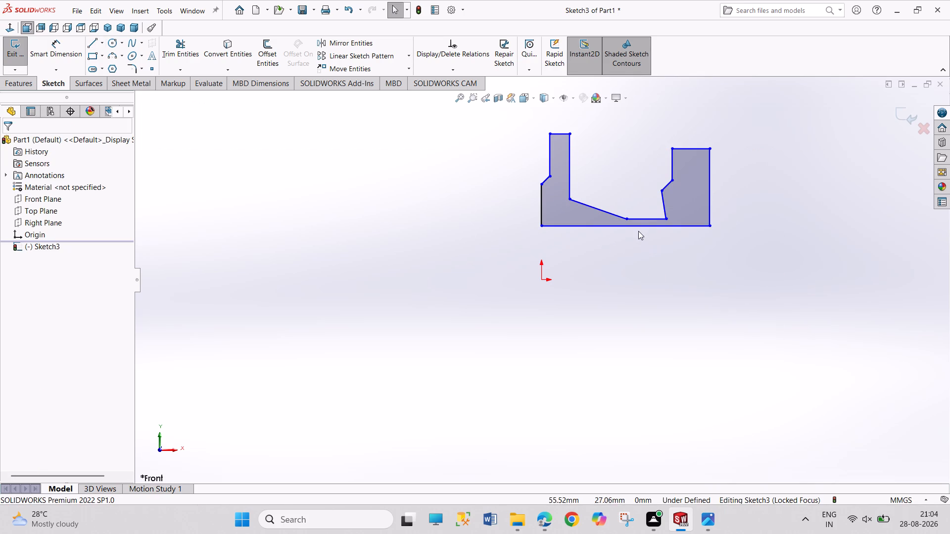
Make the slightly slanted line below the second flange's chamfer vertical.
click(666, 213)
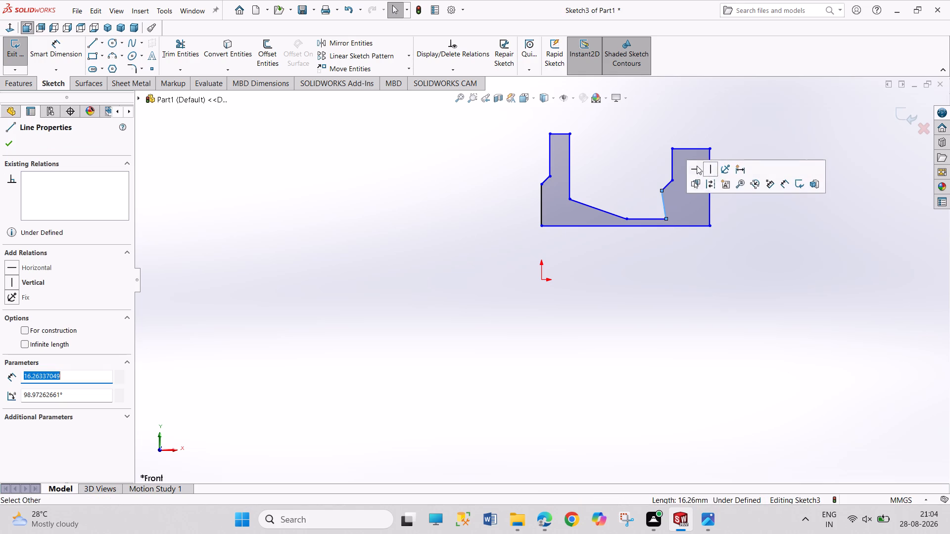
click(714, 171)
click(713, 258)
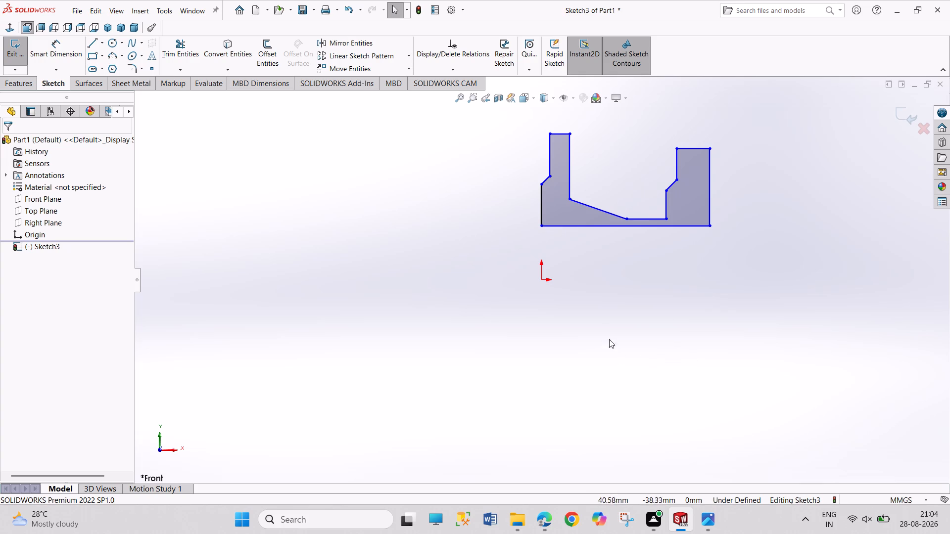
Dimension the height from the origin to the lower end of the first flange's chamfer as 3.625/2 mm.
right_drag(601, 318, 587, 169)
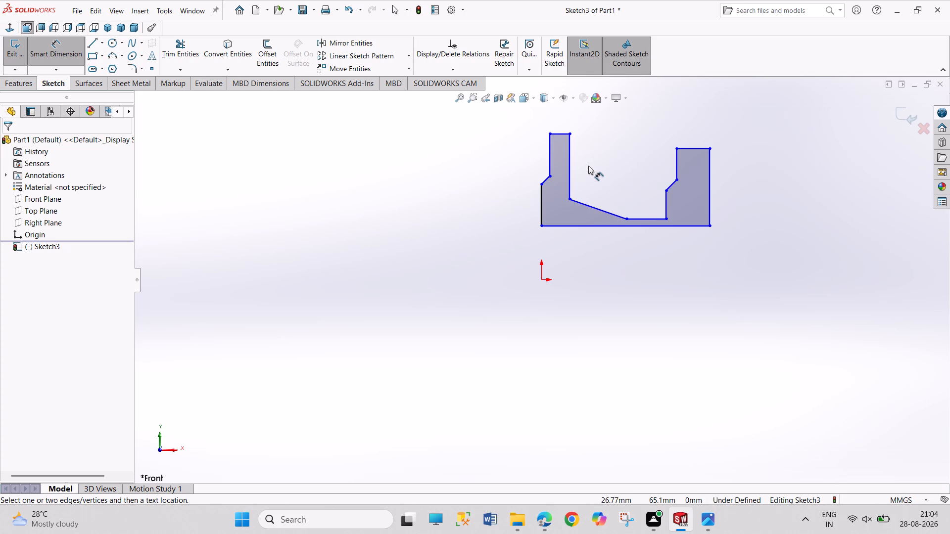
click(540, 183)
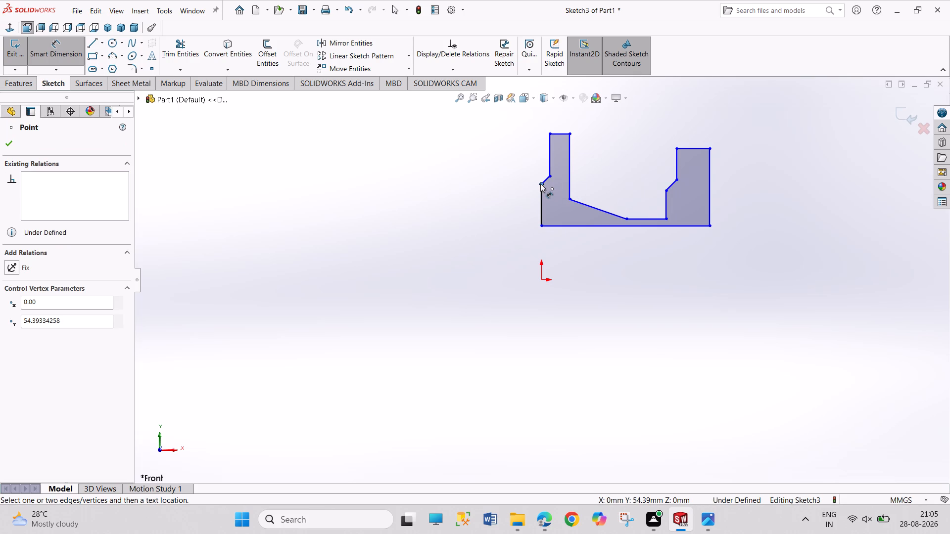
click(539, 280)
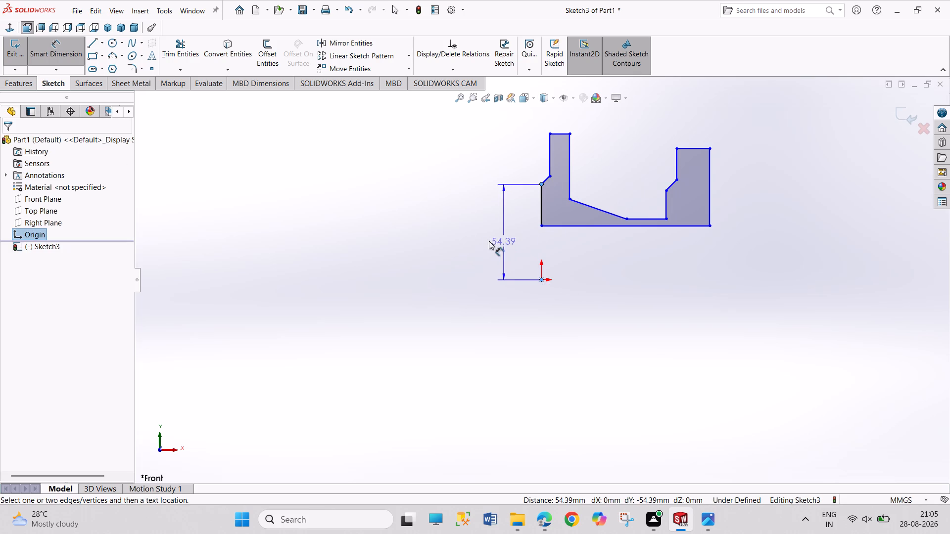
click(488, 241)
text(3.625/2)
key(Return)
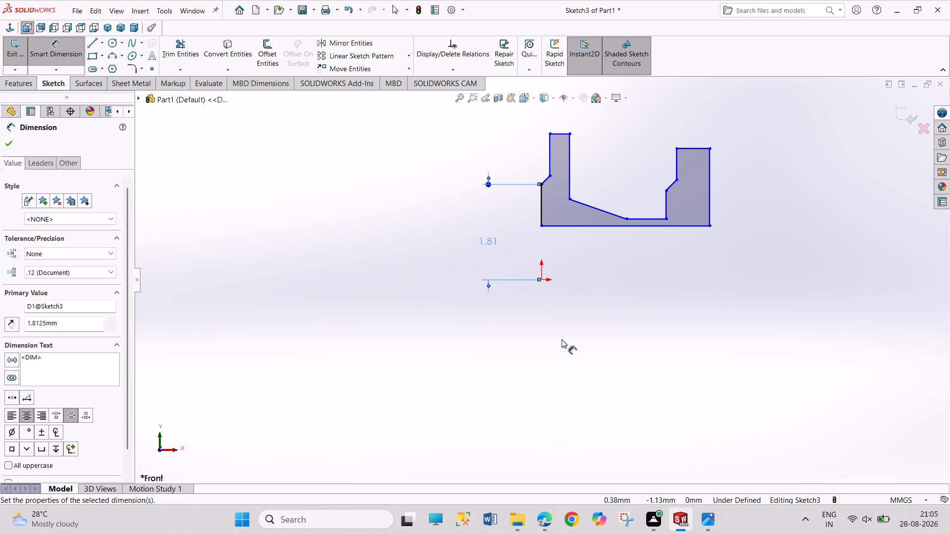
Dimension the height from the origin to the first flange's top outer corner as 3 mm.
click(550, 132)
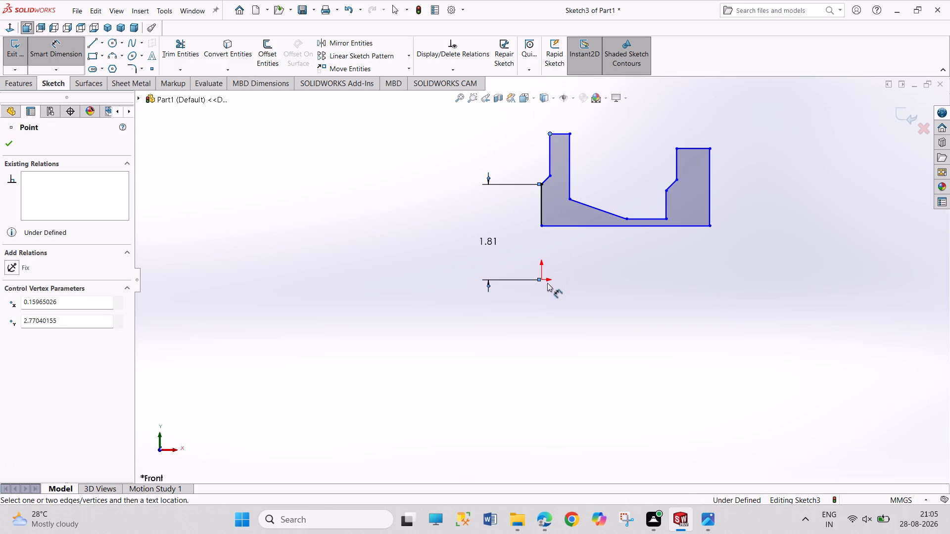
click(540, 281)
click(406, 249)
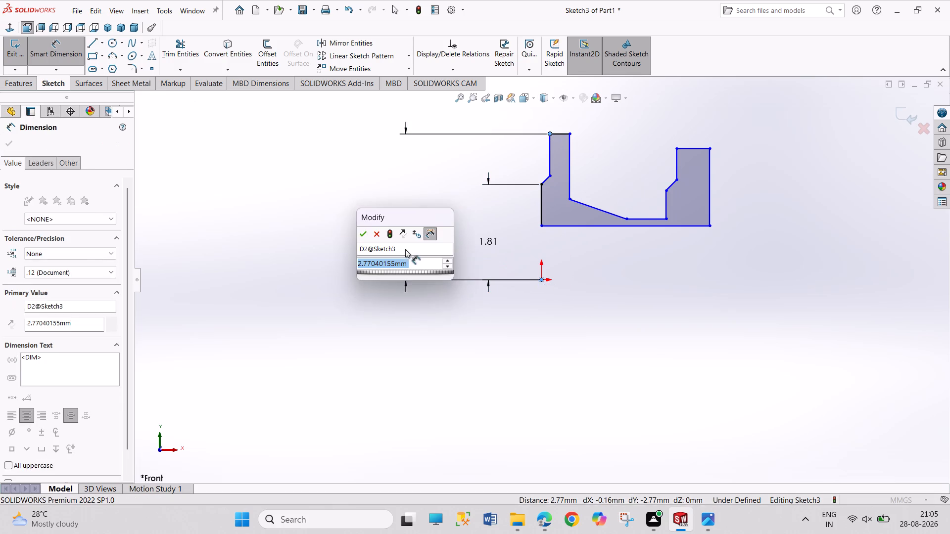
key(6)
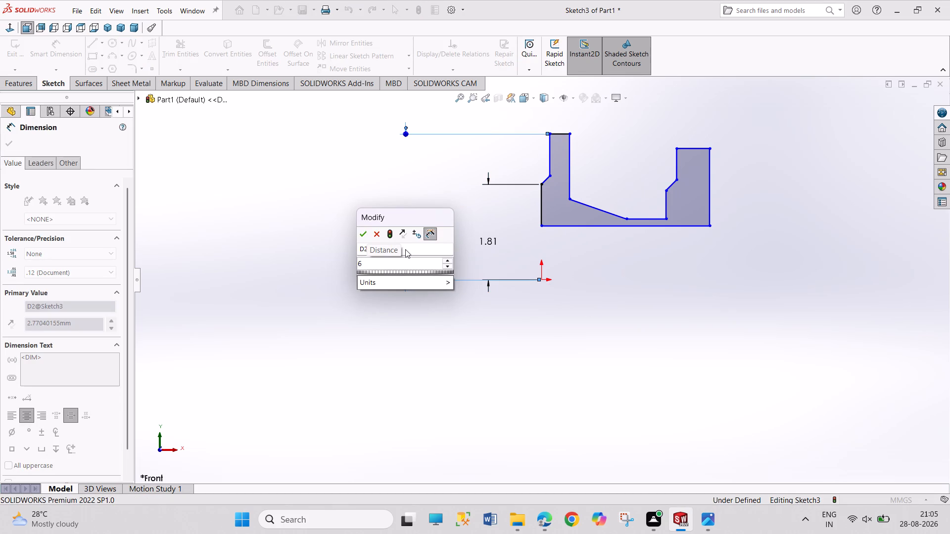
key(BackSpace)
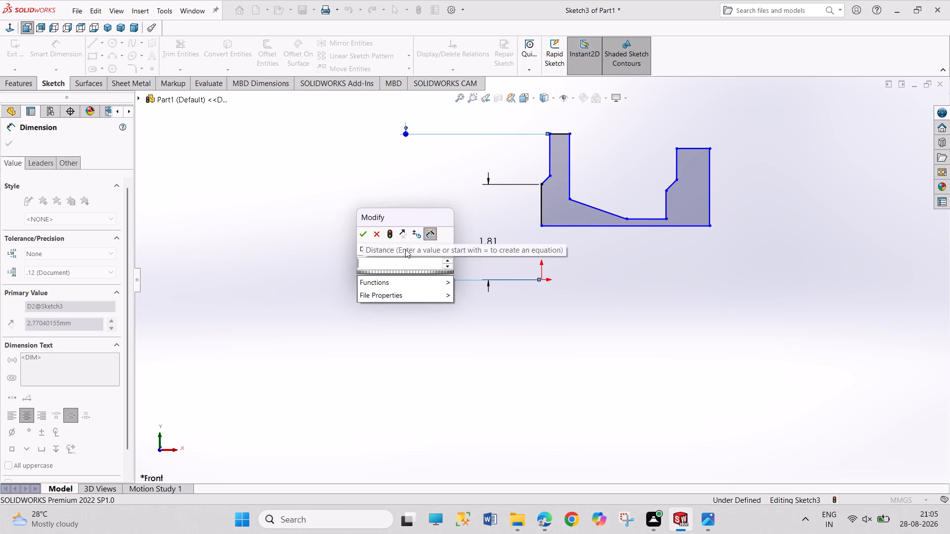
key(3)
key(Return)
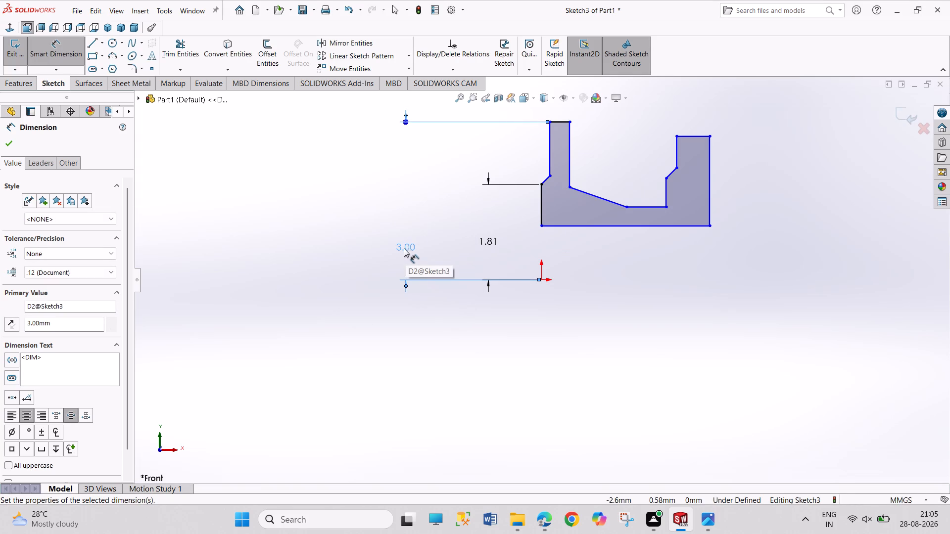
Add a 45° angle dimension between the first flange's outer vertical line and its chamfer line.
click(541, 191)
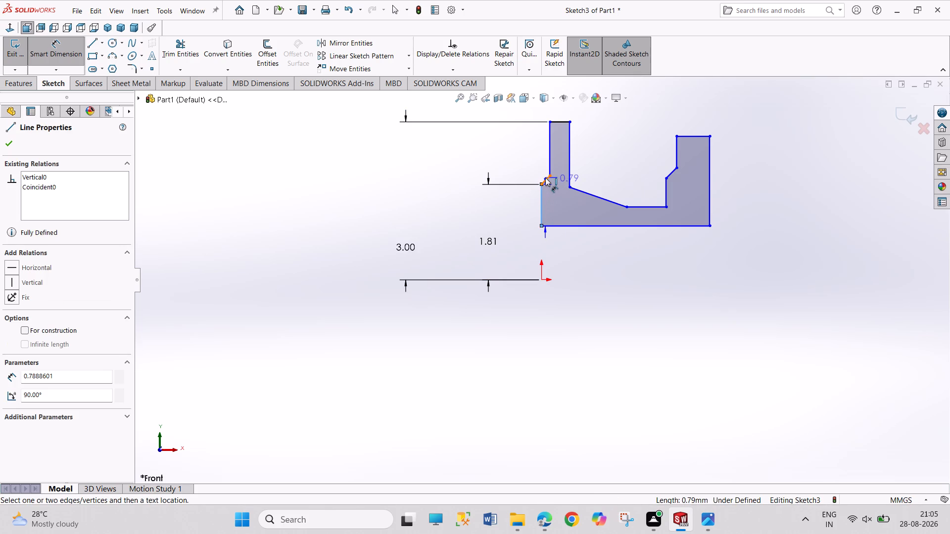
click(545, 178)
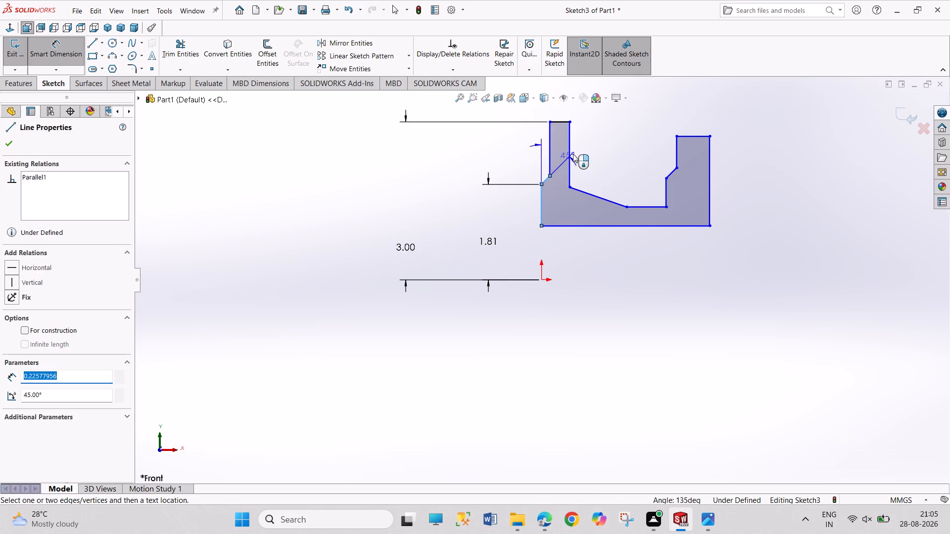
click(565, 149)
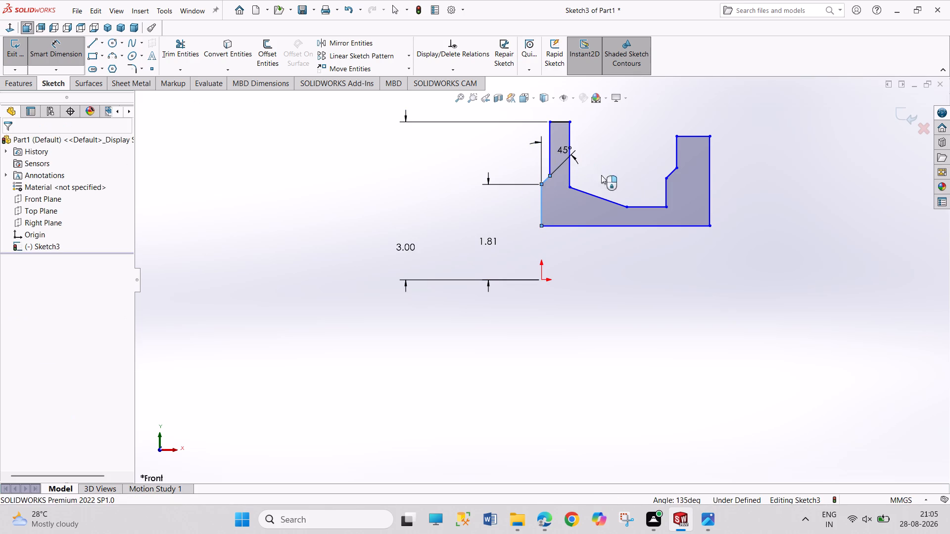
click(524, 140)
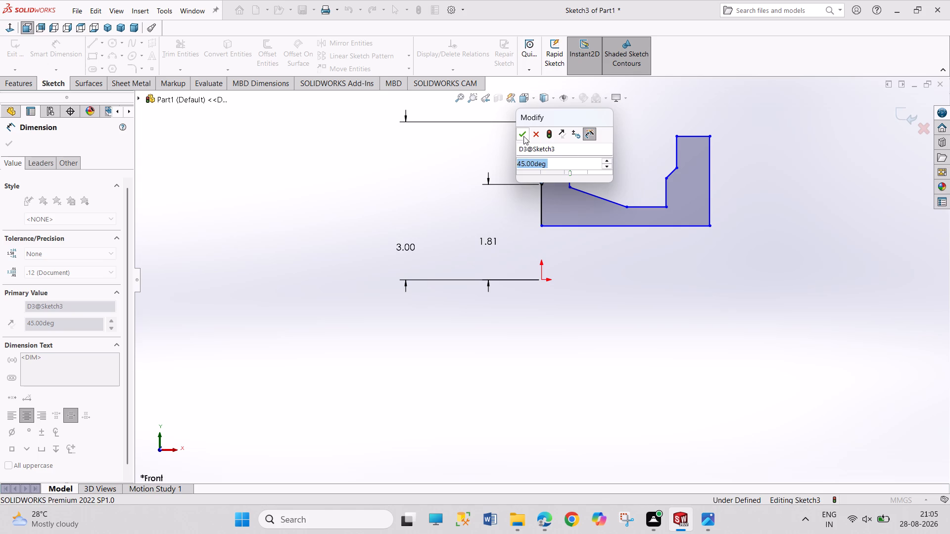
click(523, 132)
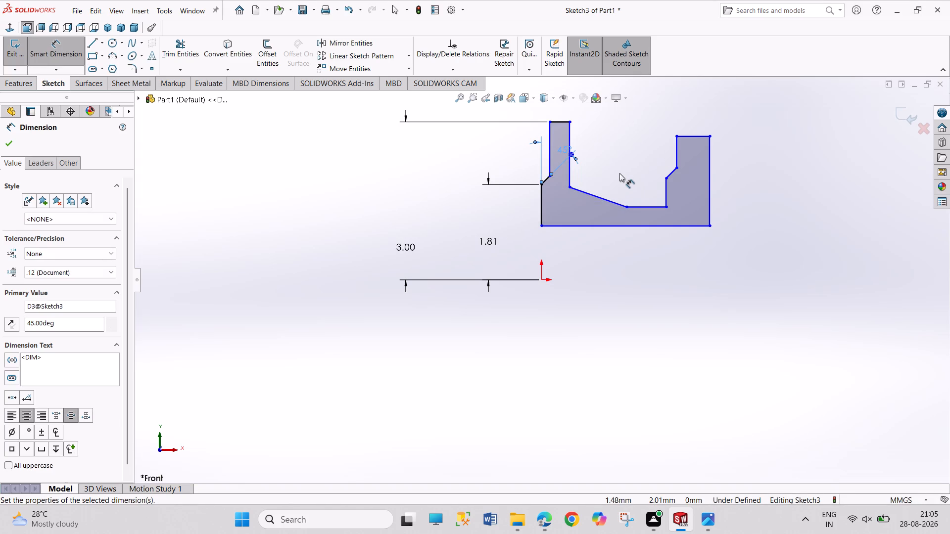
Dimension the distance between the outer vertical line and the first flange's inner side as 0.625 mm.
click(540, 197)
click(569, 161)
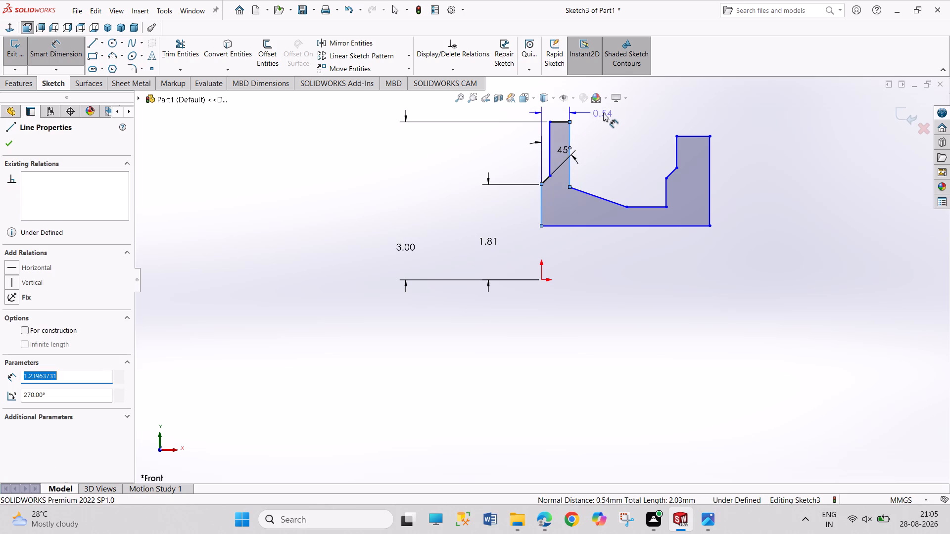
click(603, 113)
text(0.)
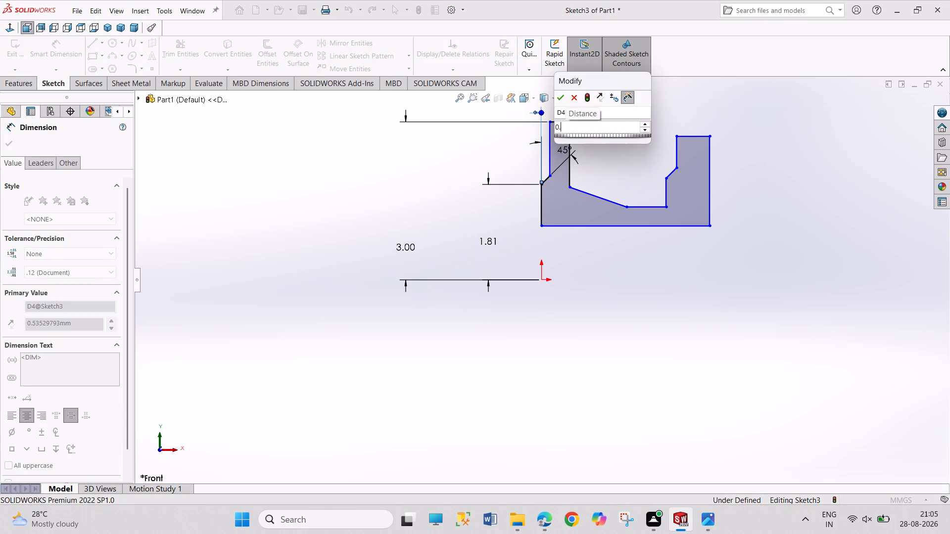
text(625)
key(Return)
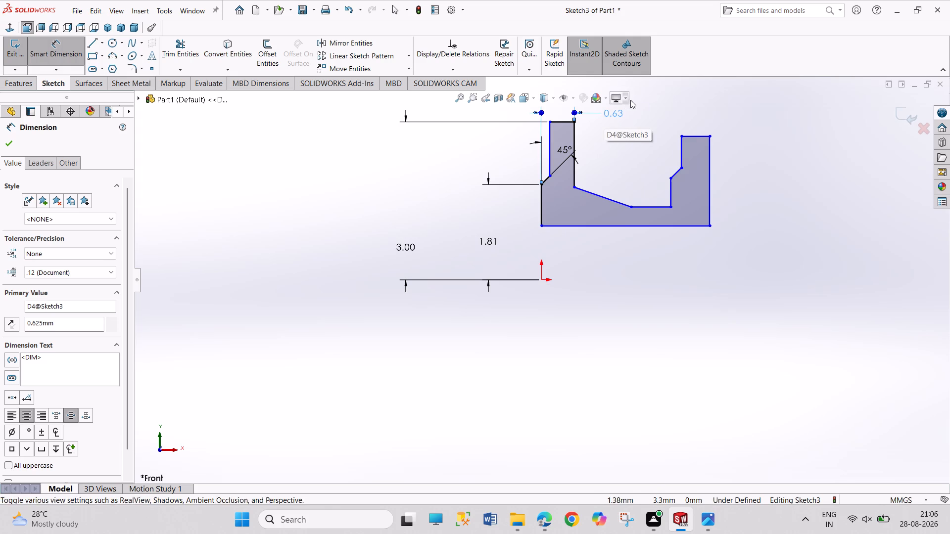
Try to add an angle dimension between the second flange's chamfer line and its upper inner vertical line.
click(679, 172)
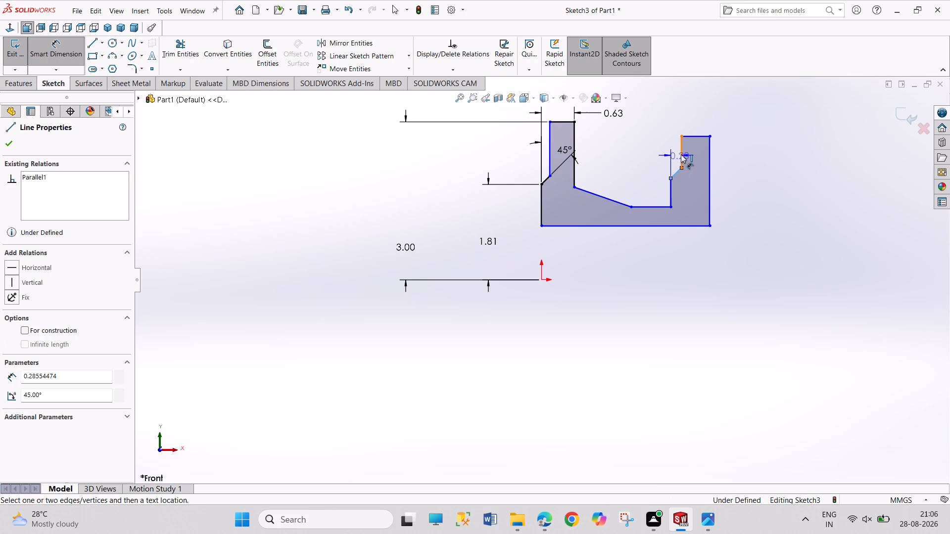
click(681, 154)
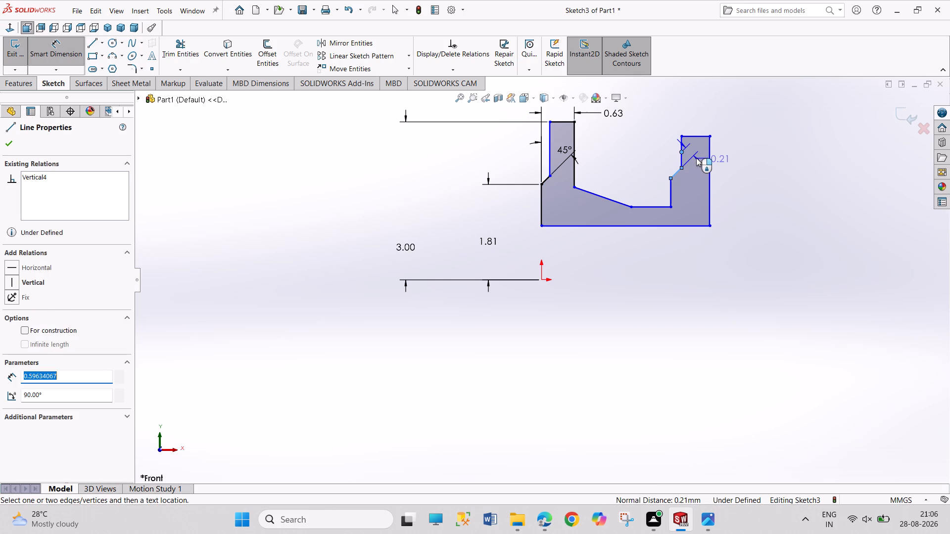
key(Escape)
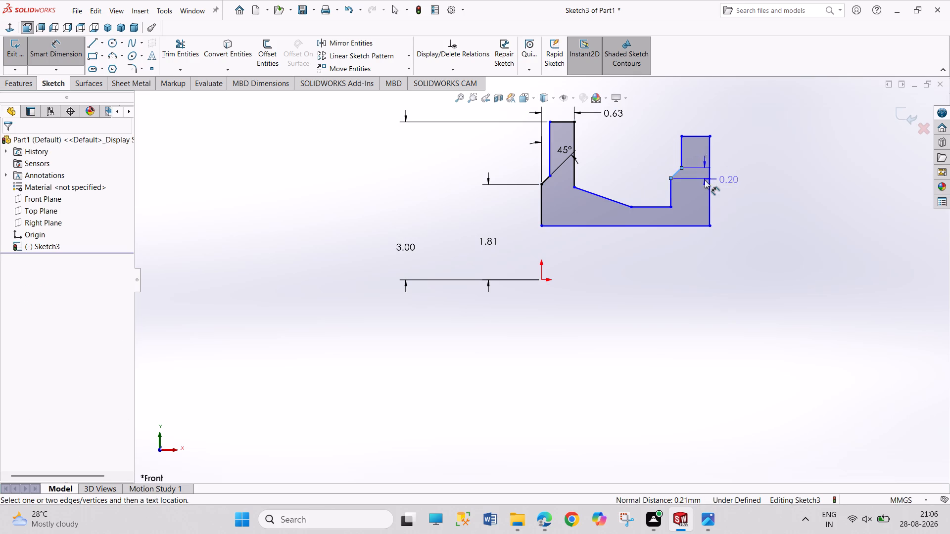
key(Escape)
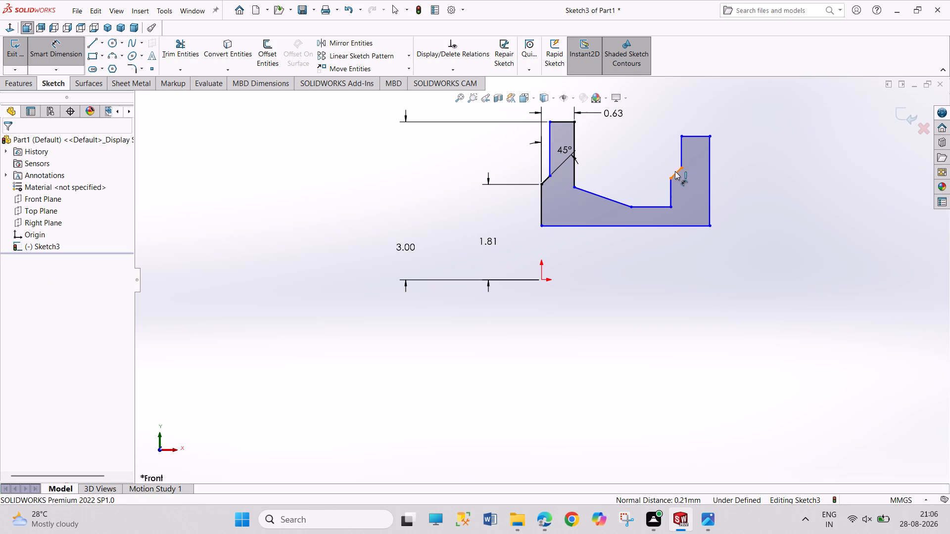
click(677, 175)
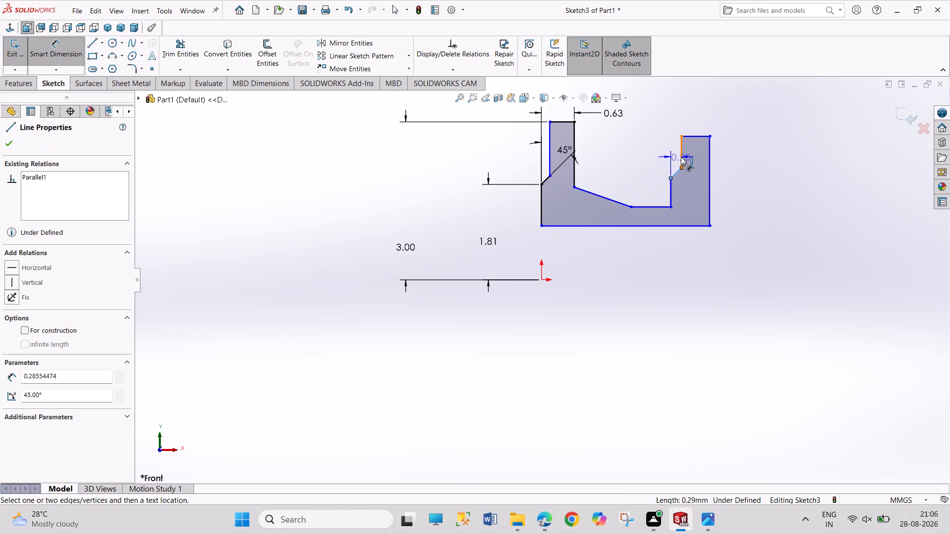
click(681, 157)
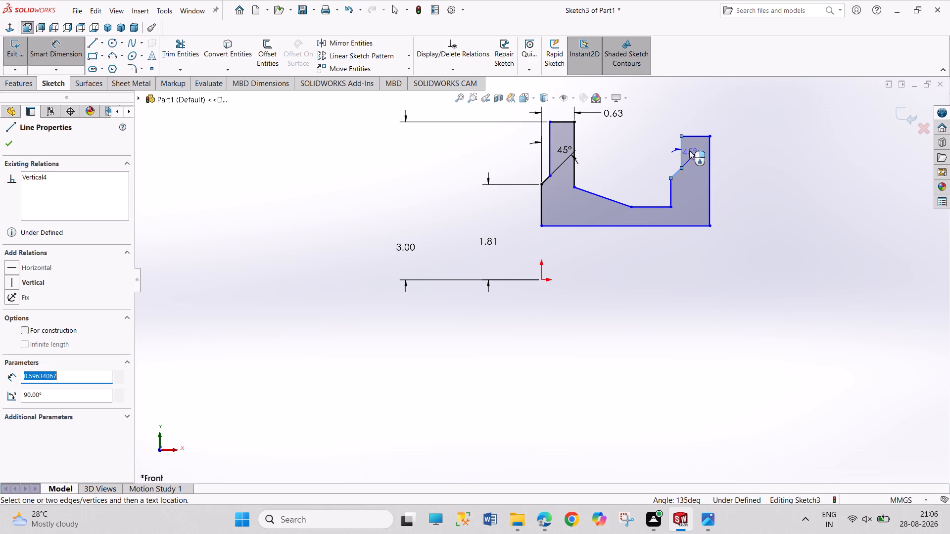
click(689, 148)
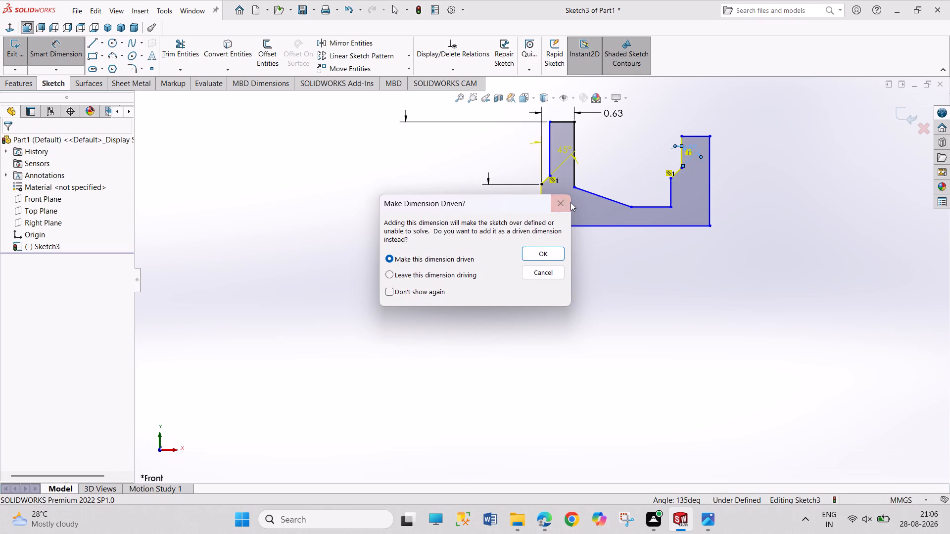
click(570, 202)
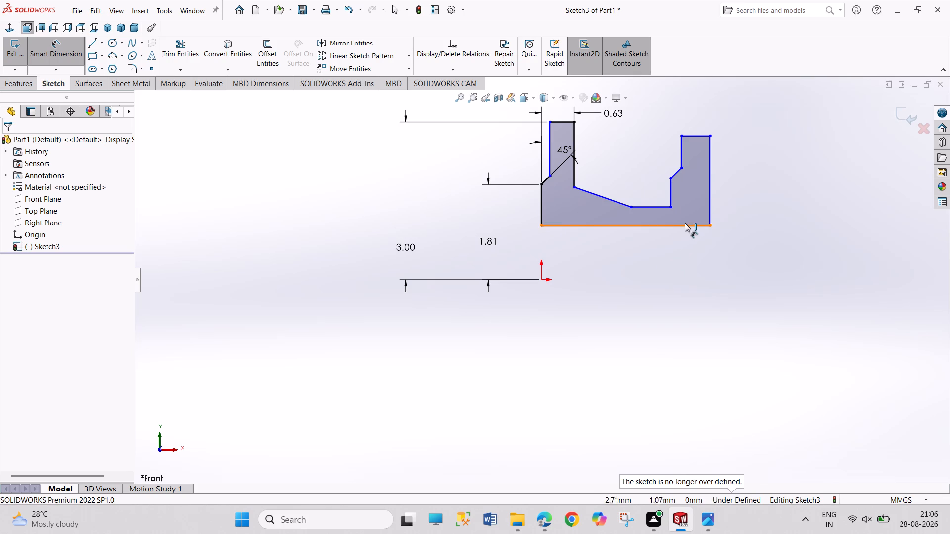
Dimension the horizontal offset between the second flange's lower and upper inner vertical lines as 0.063 mm.
click(669, 192)
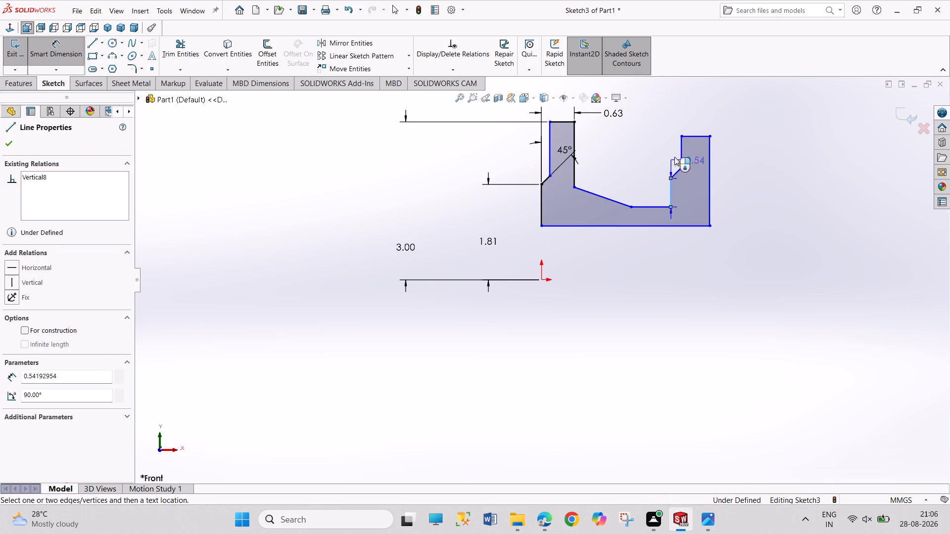
click(681, 152)
click(636, 155)
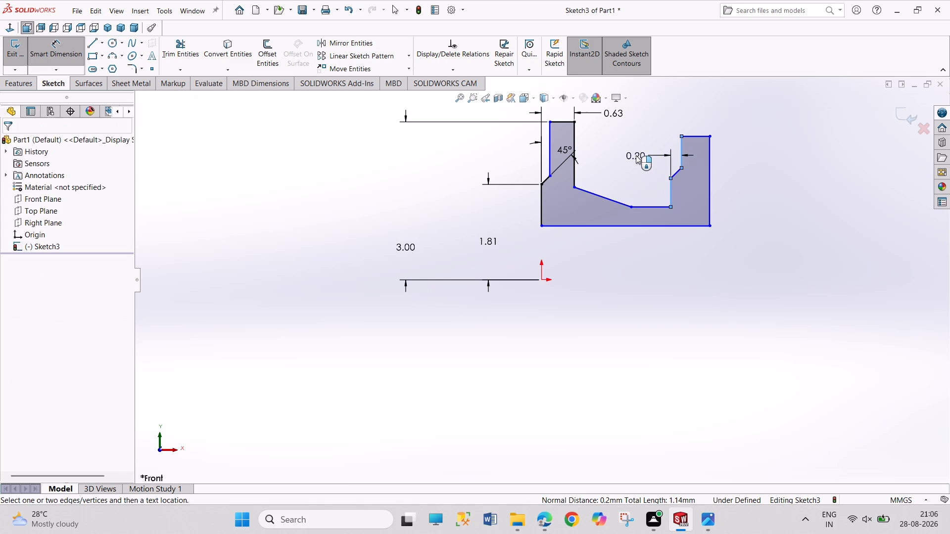
text(0.063)
key(Return)
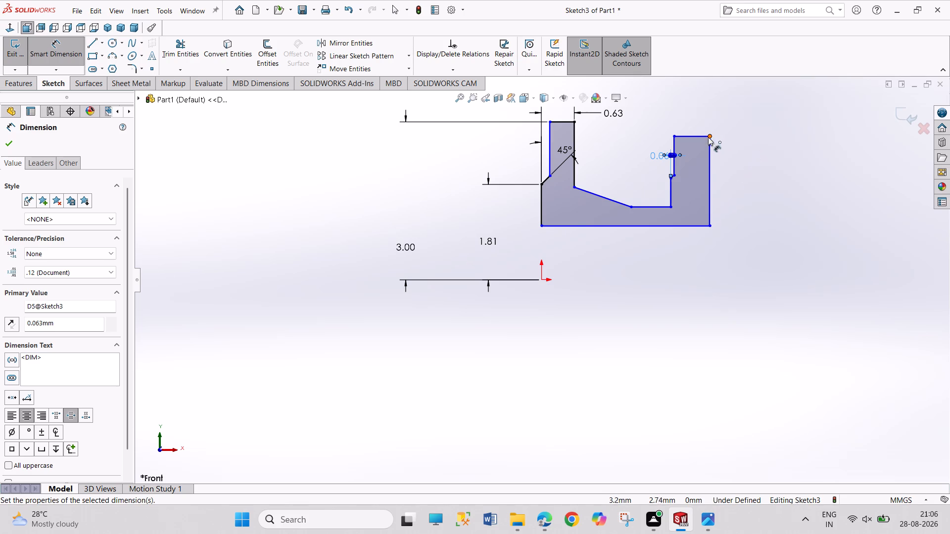
Dimension the width of the second flange's top edge as 0.65 mm.
click(696, 135)
click(744, 104)
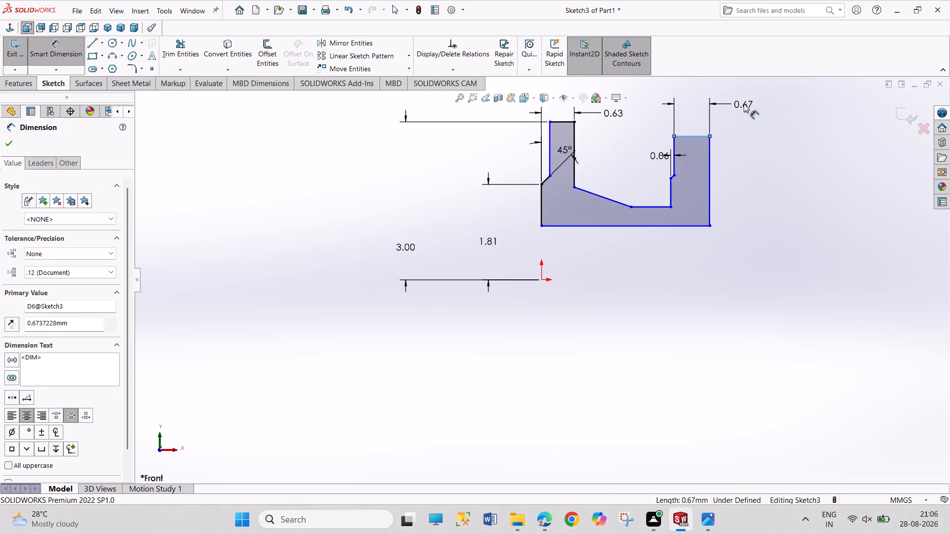
text(0.25)
key(Return)
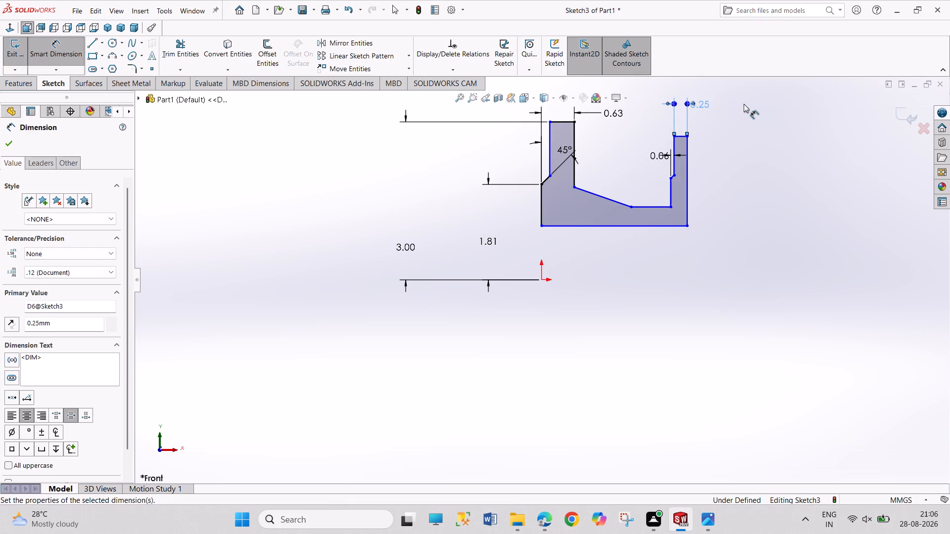
double_click(710, 104)
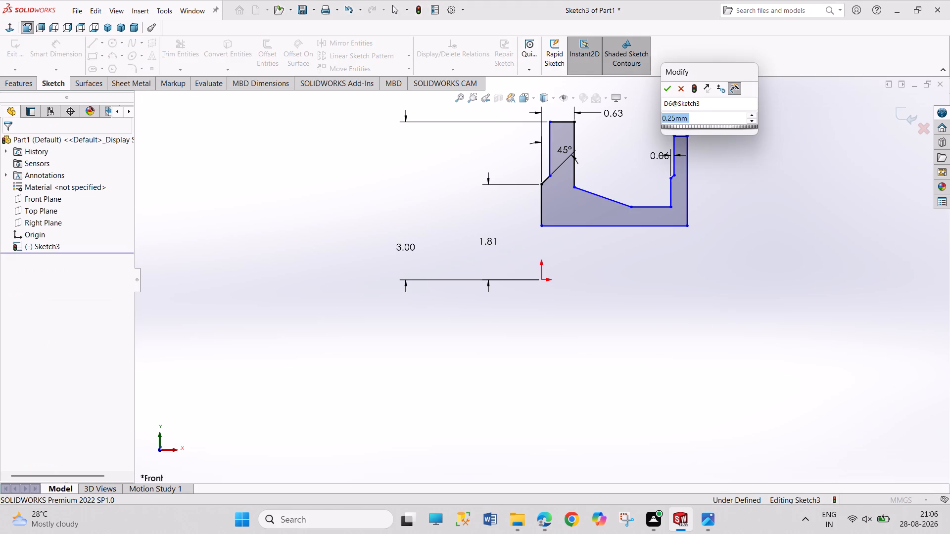
text(0.65)
key(Return)
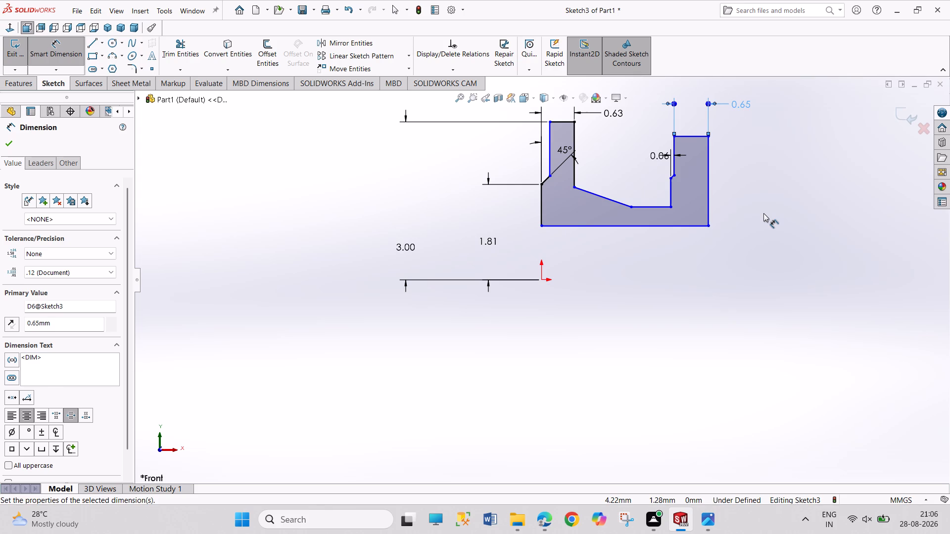
Dimension the horizontal distance from the first flange's outer vertical line to the lower end of the sloped line as 1.375 mm.
click(541, 214)
click(632, 208)
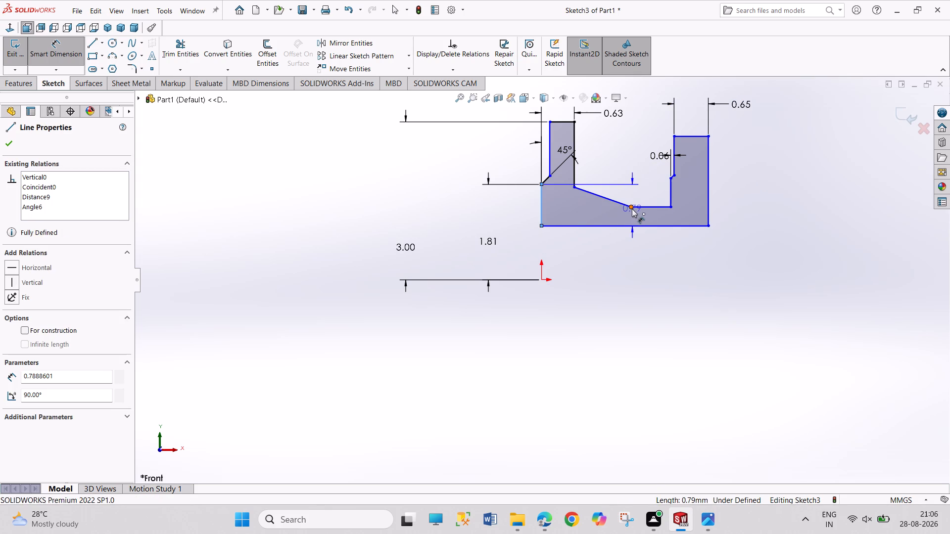
click(596, 302)
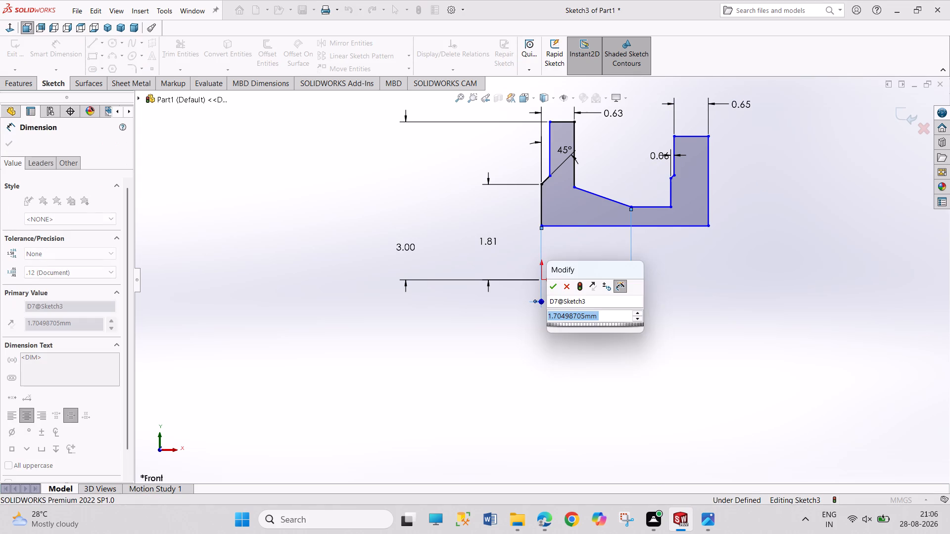
text(1.375)
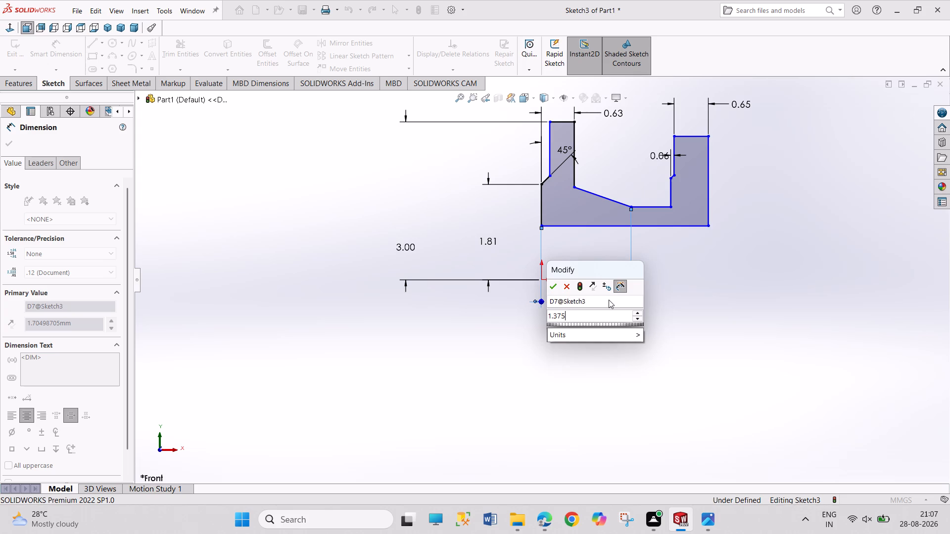
key(Return)
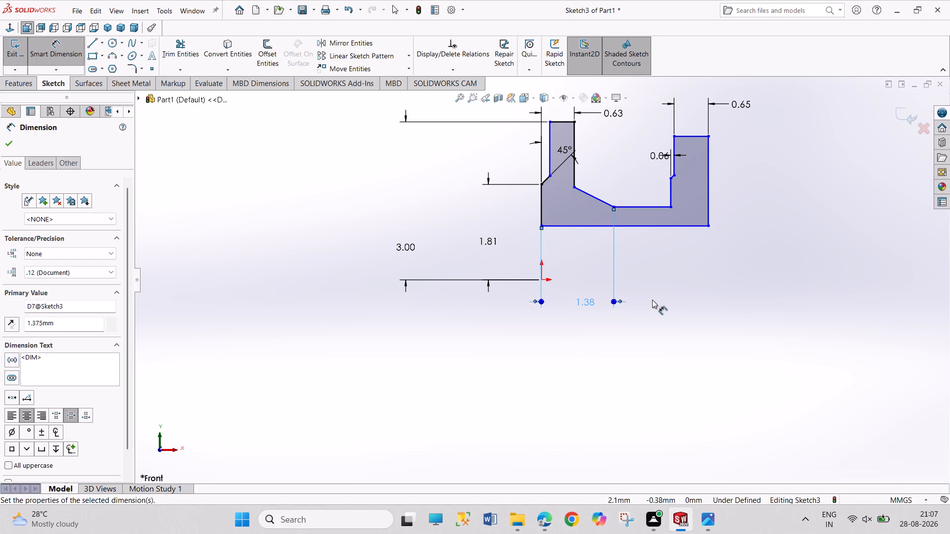
Dimension the horizontal distance from the first flange's outer vertical line to the second flange's lower inner corner as 2.125 mm.
click(542, 202)
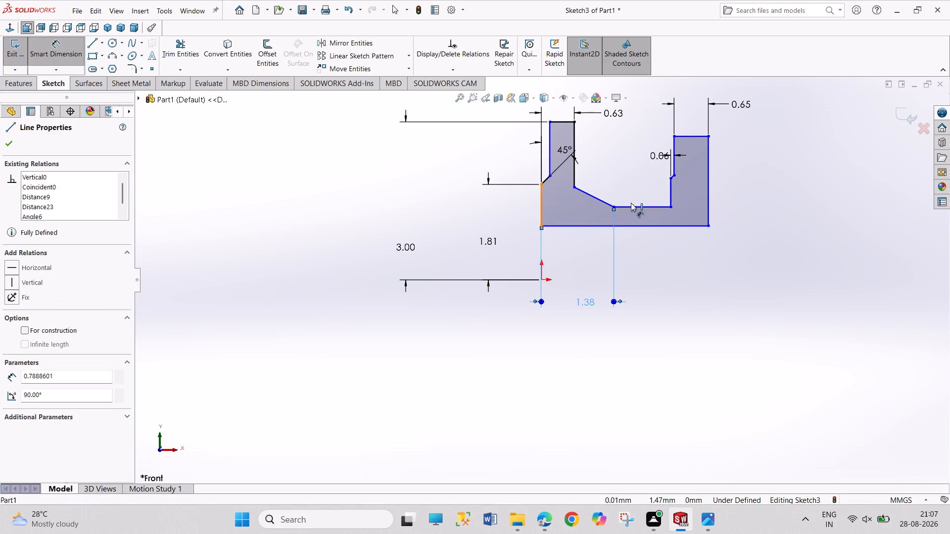
click(670, 208)
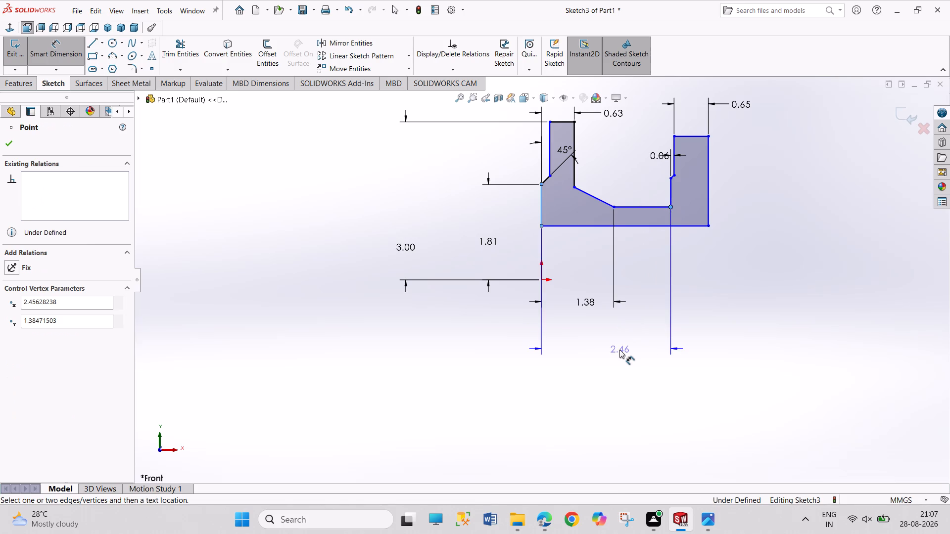
click(619, 350)
text(2.125)
key(Return)
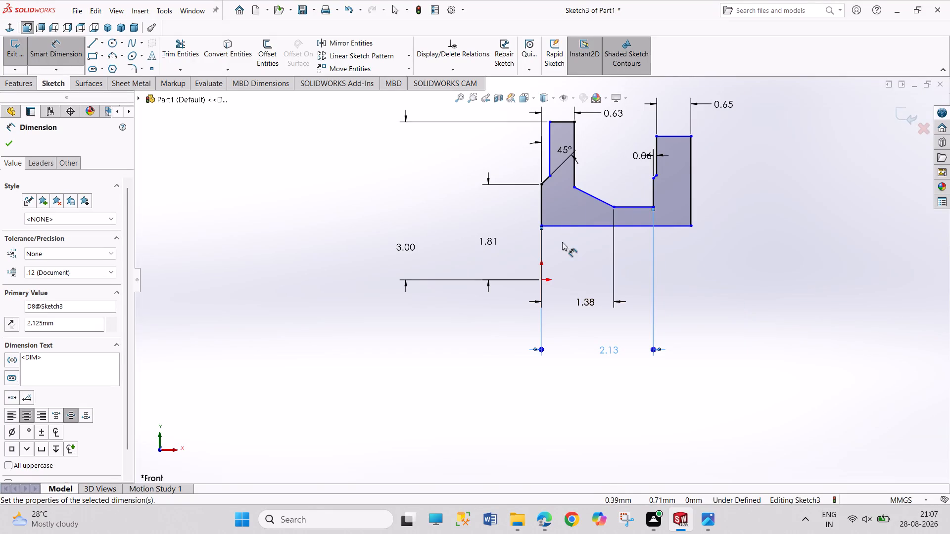
Dimension the height from the origin to the profile's bottom horizontal line as 1 mm.
drag(568, 226, 567, 236)
click(541, 279)
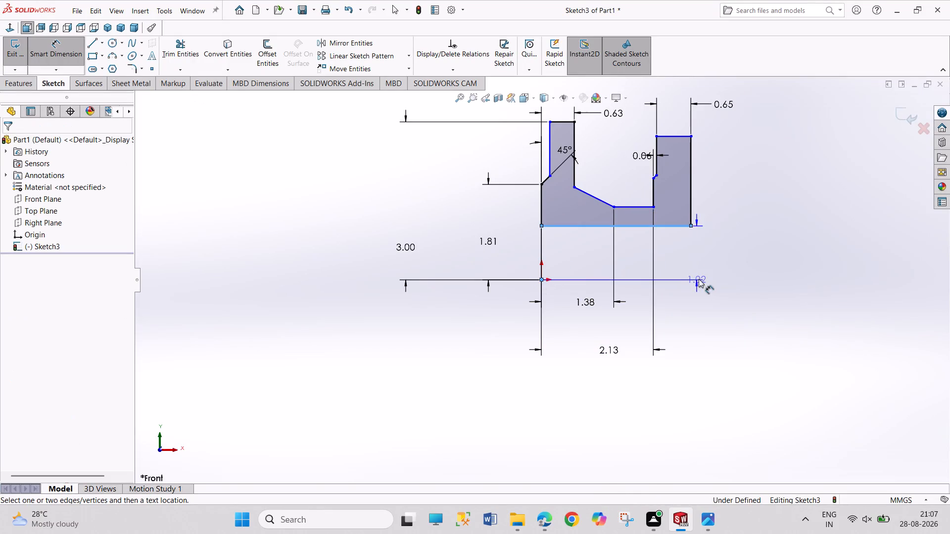
click(699, 264)
key(1)
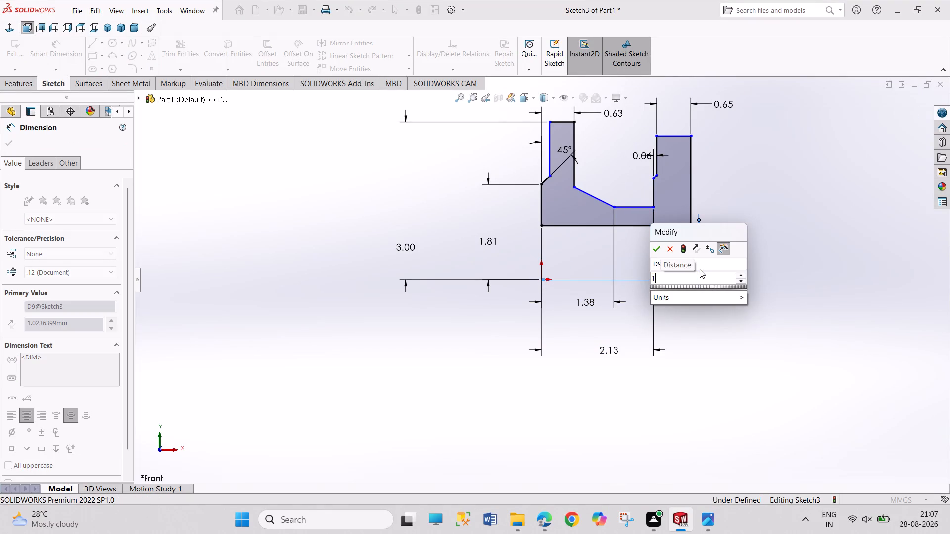
key(Return)
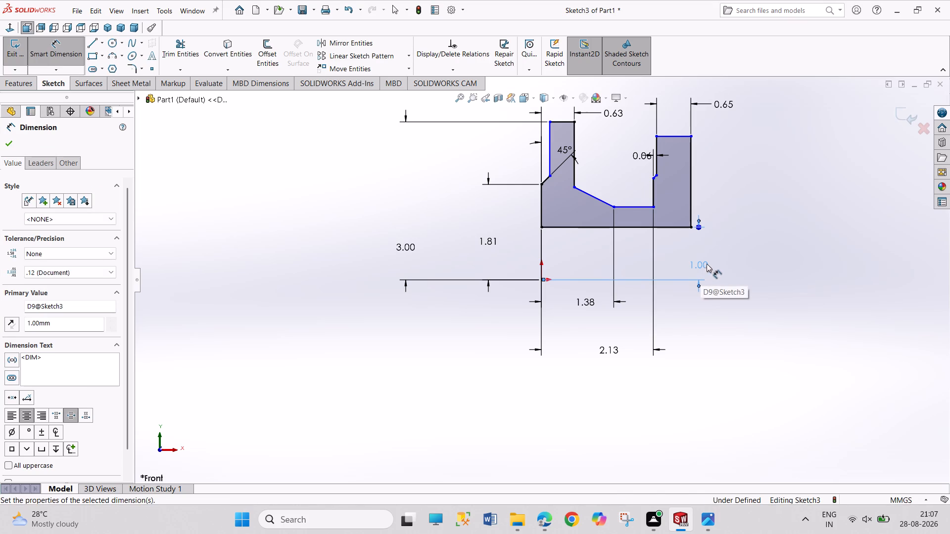
Dimension the height from the origin to the short horizontal floor line between the flanges as 2.7/2 mm.
click(639, 205)
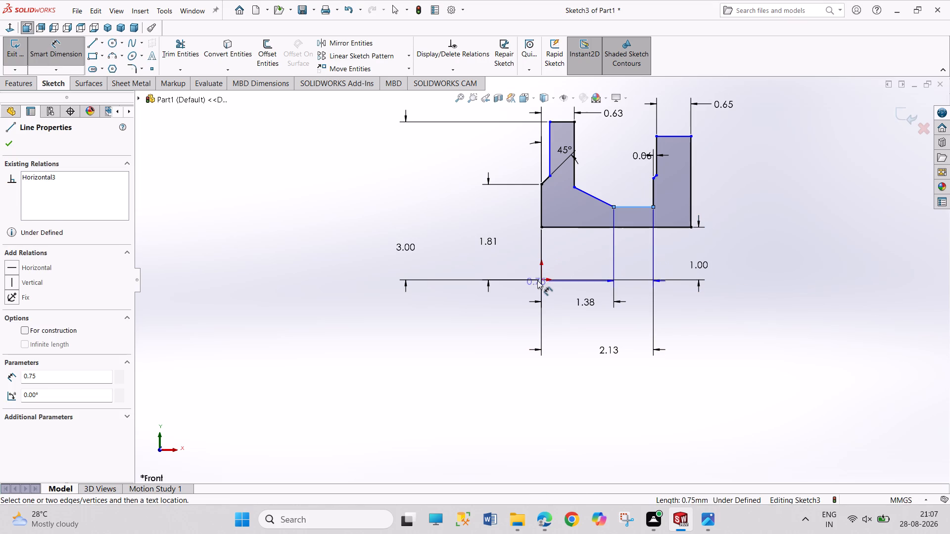
click(539, 279)
click(748, 259)
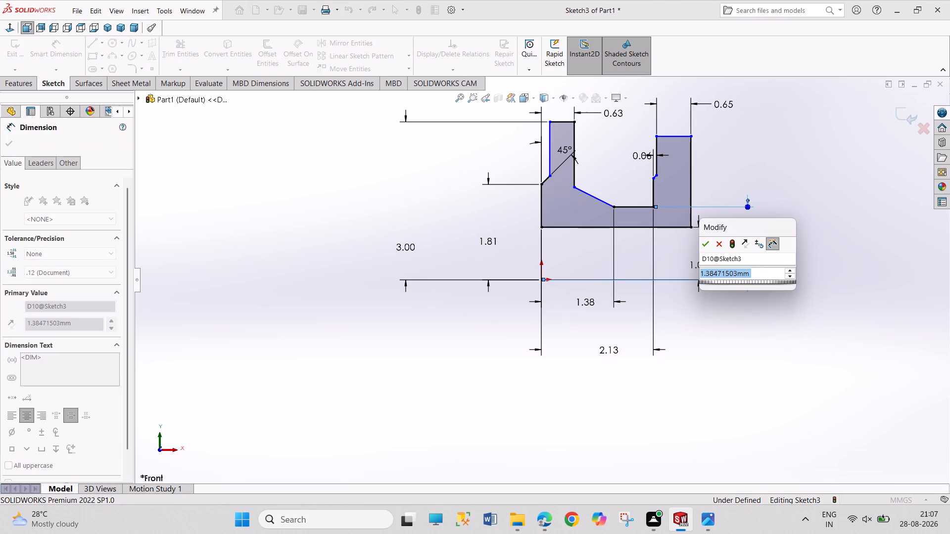
text(2.7/2)
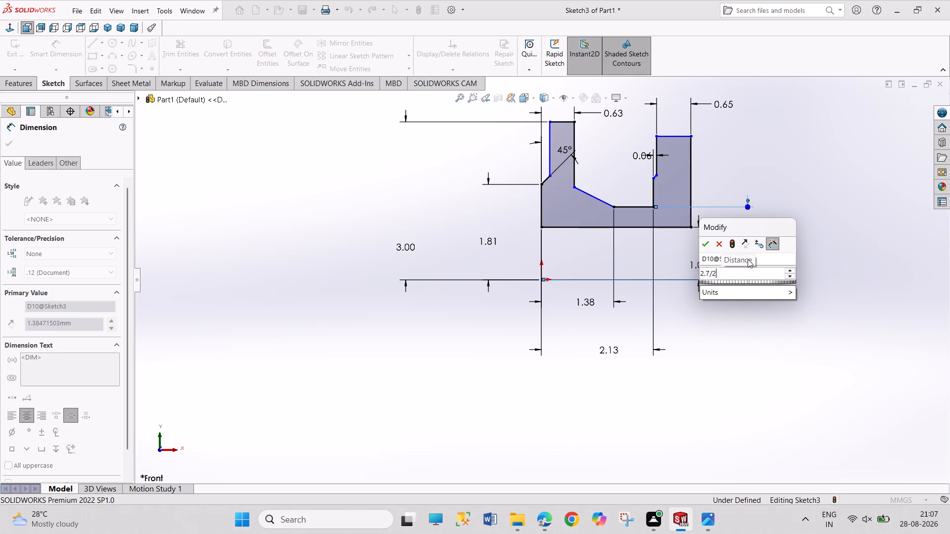
key(Return)
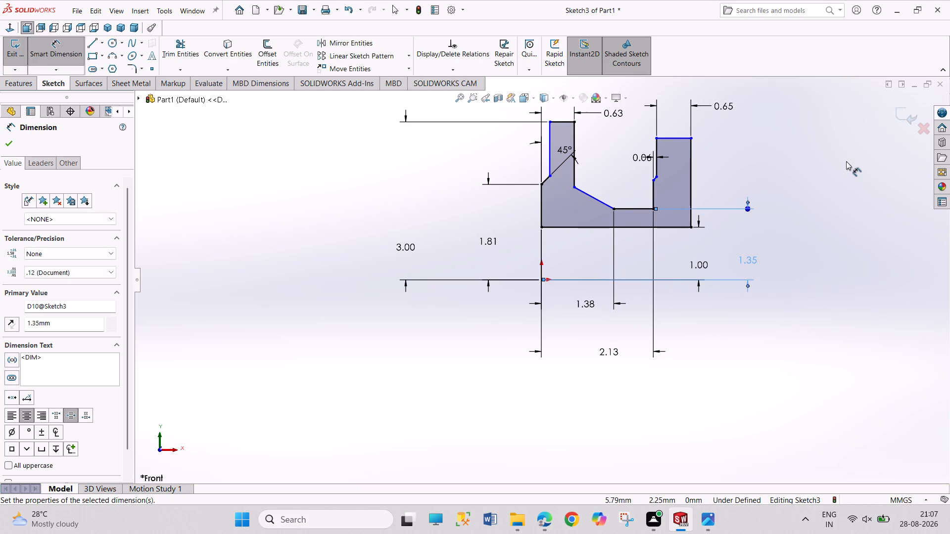
Dimension the height from the origin to the upper end of the second flange's chamfer as 3.75/2 mm.
click(658, 178)
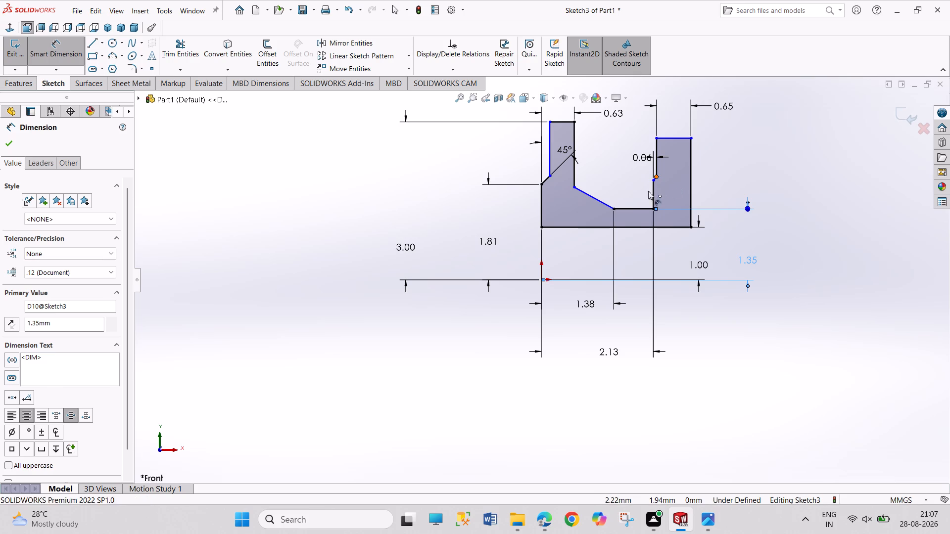
click(544, 279)
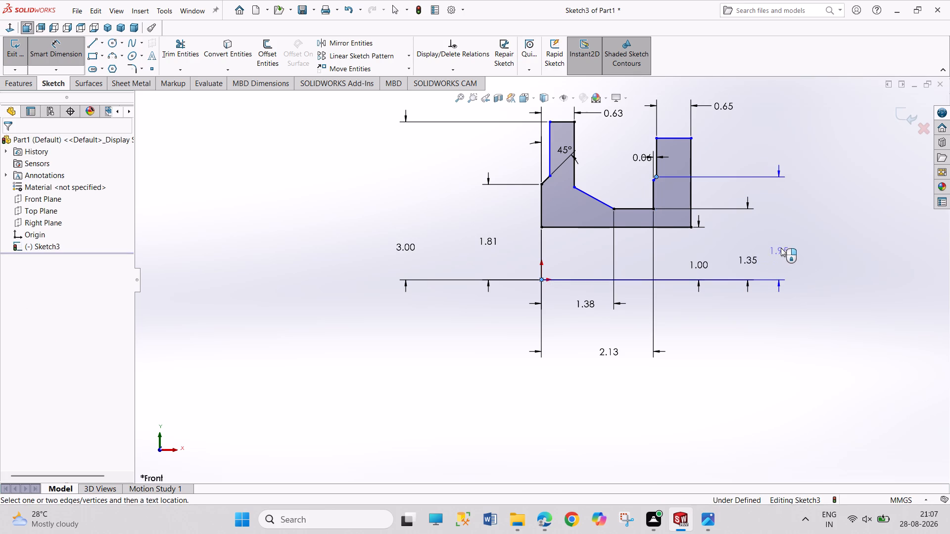
click(783, 245)
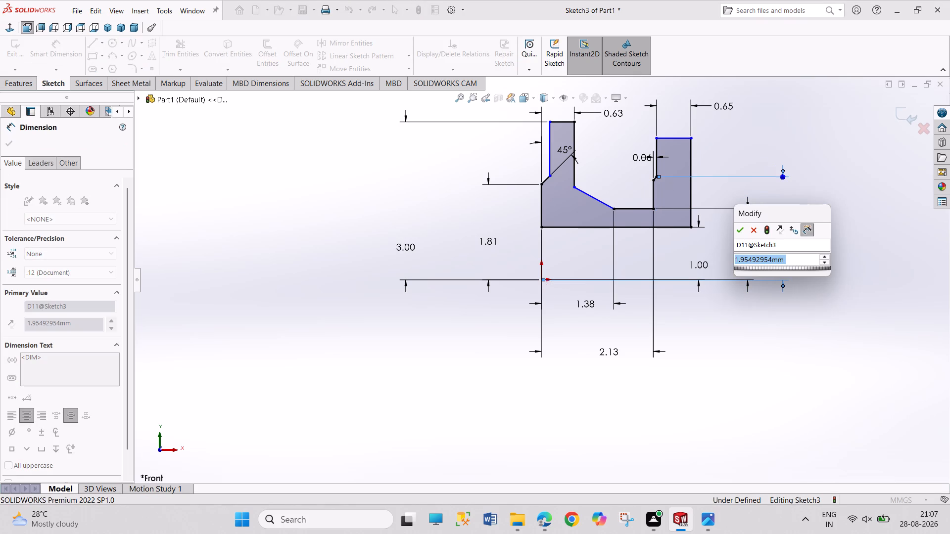
text(3.75/2)
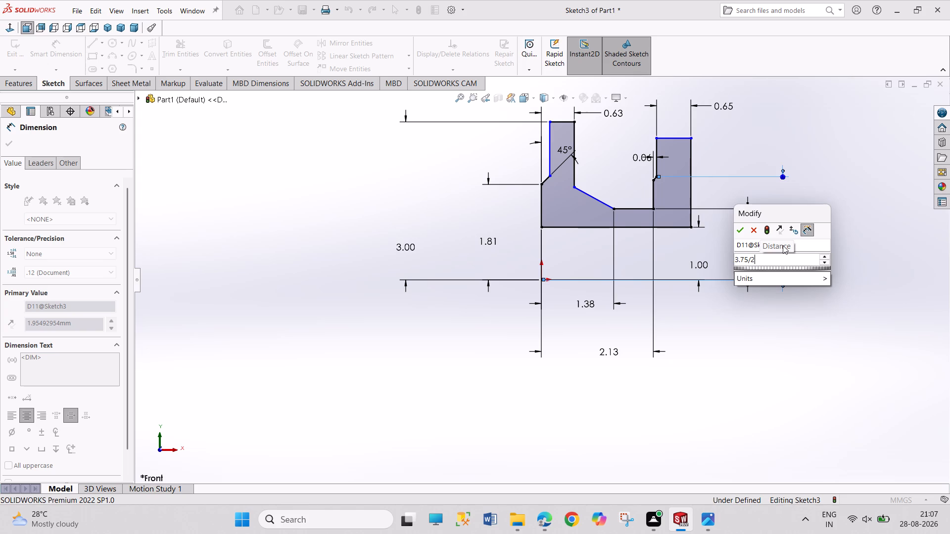
key(Return)
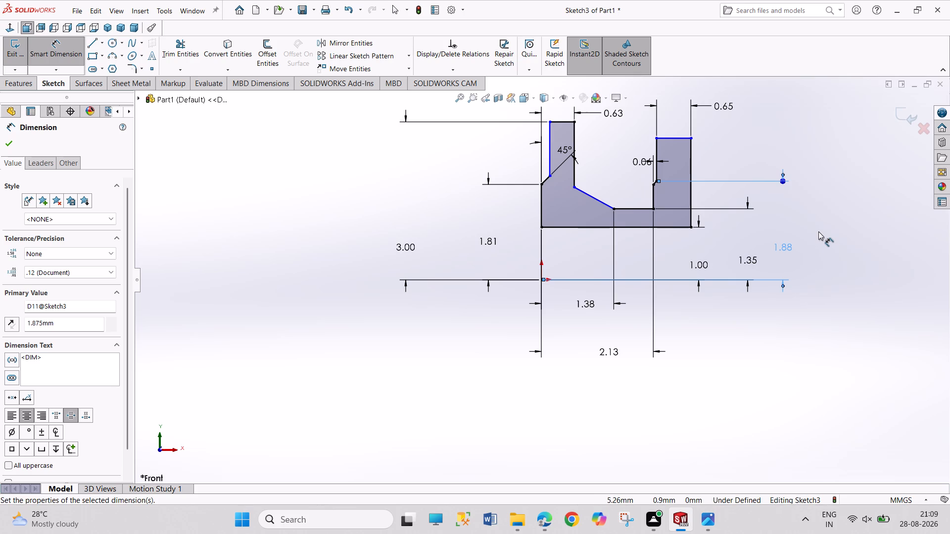
Dimension the height from the origin to the second flange's upper outer corner as 2.5 mm.
click(692, 194)
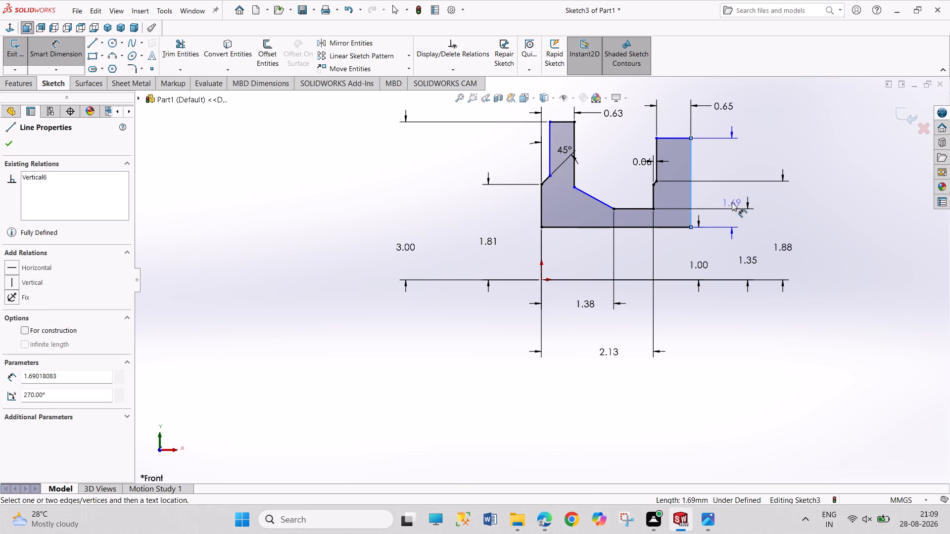
key(Escape)
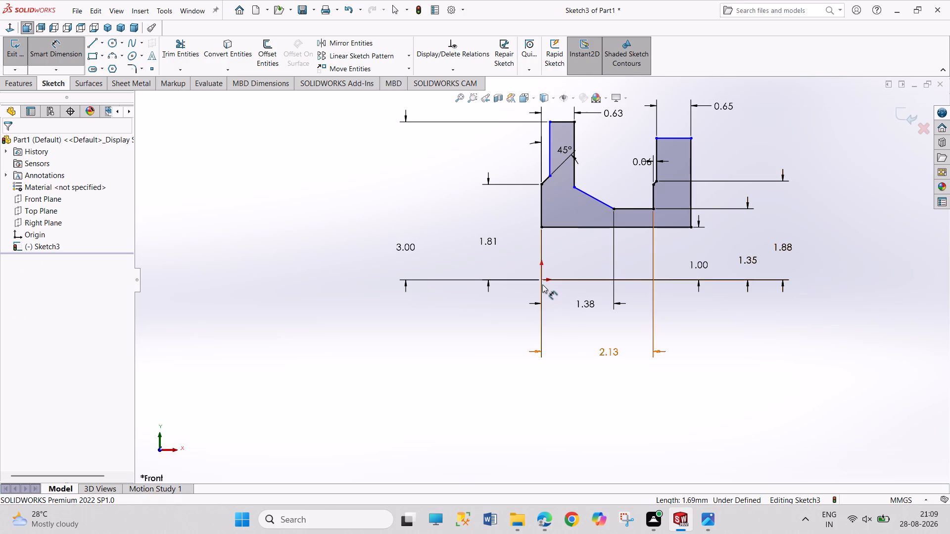
click(541, 280)
click(691, 205)
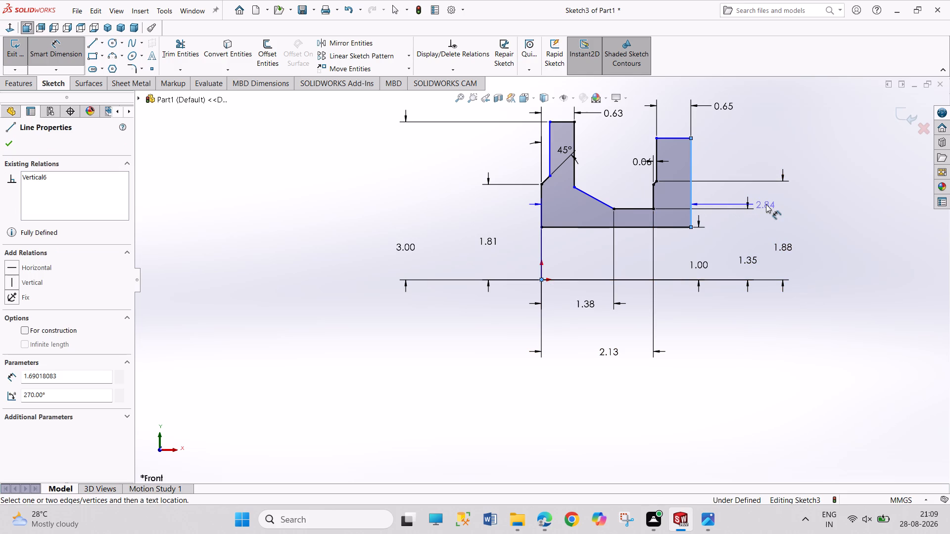
key(Escape)
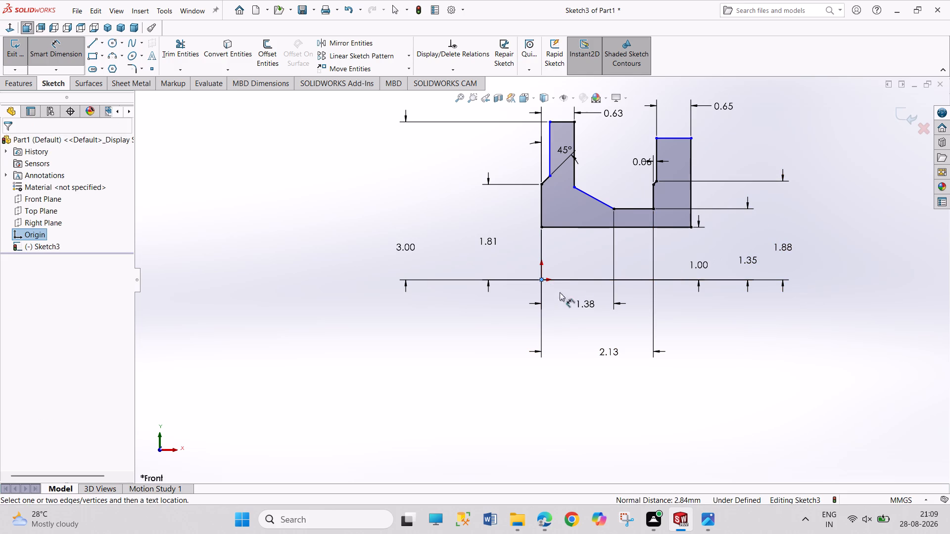
click(692, 137)
click(817, 190)
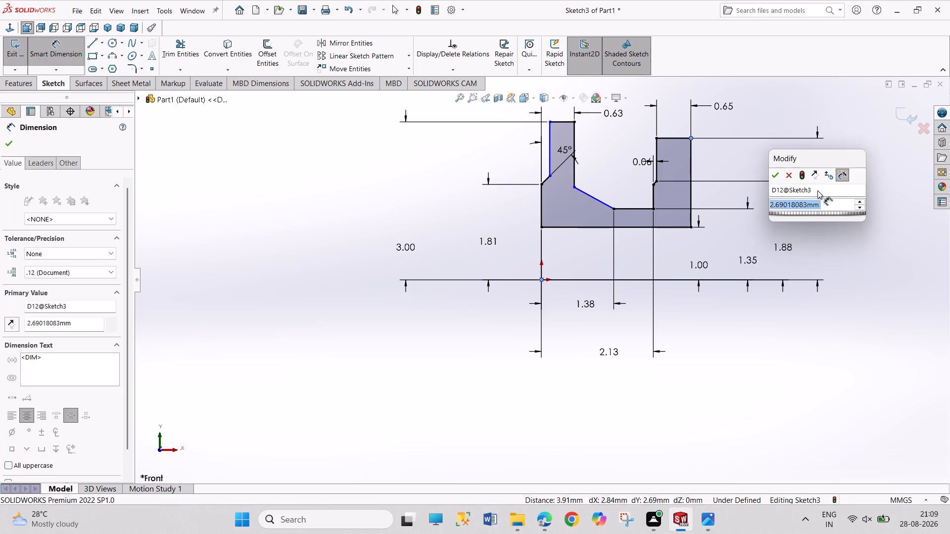
text(2.5/)
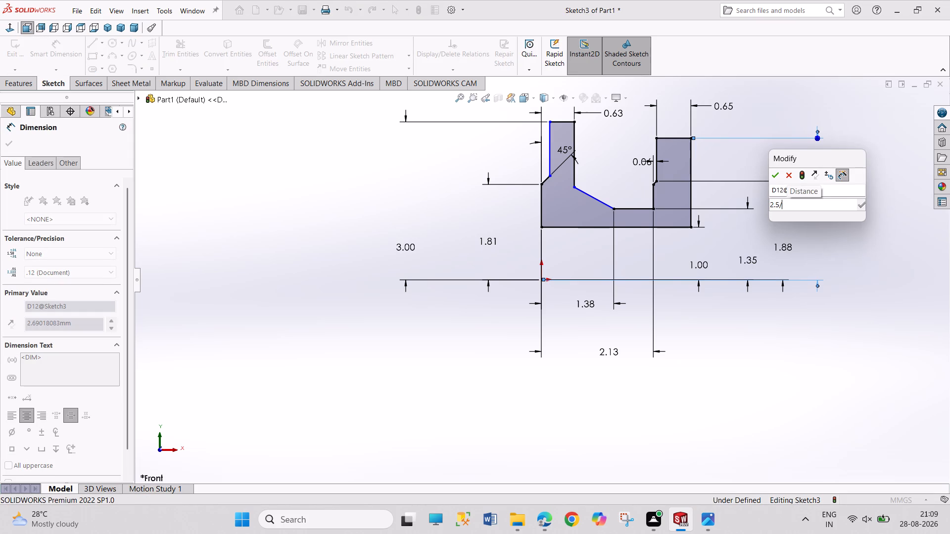
key(BackSpace)
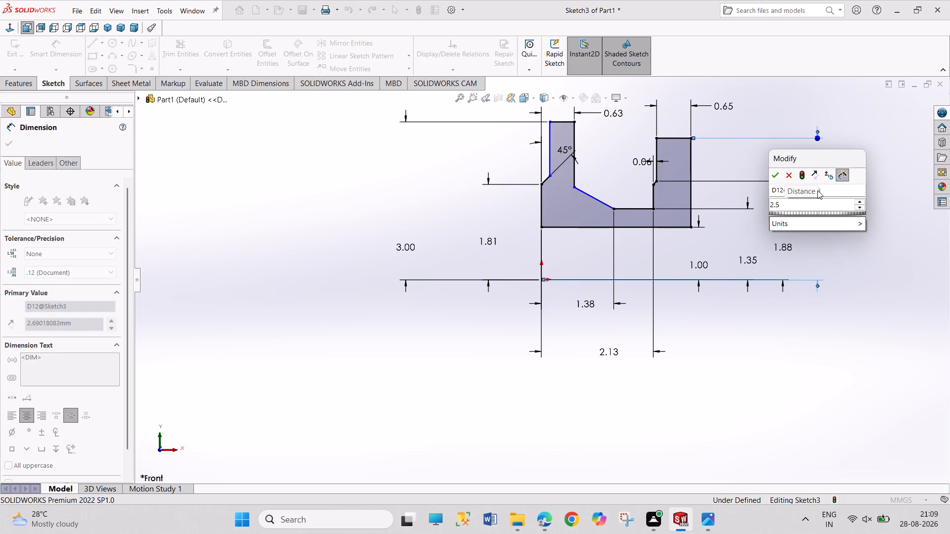
key(Return)
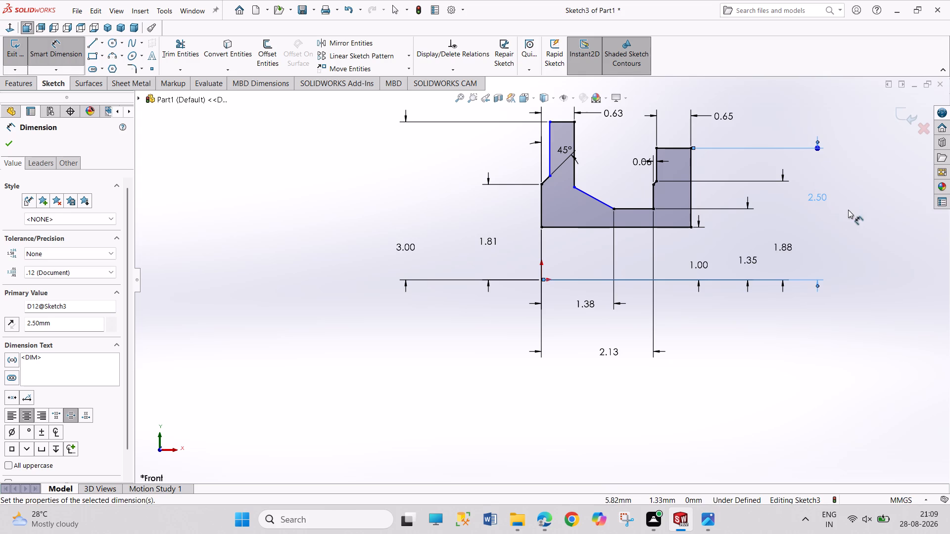
right_click(848, 210)
click(848, 245)
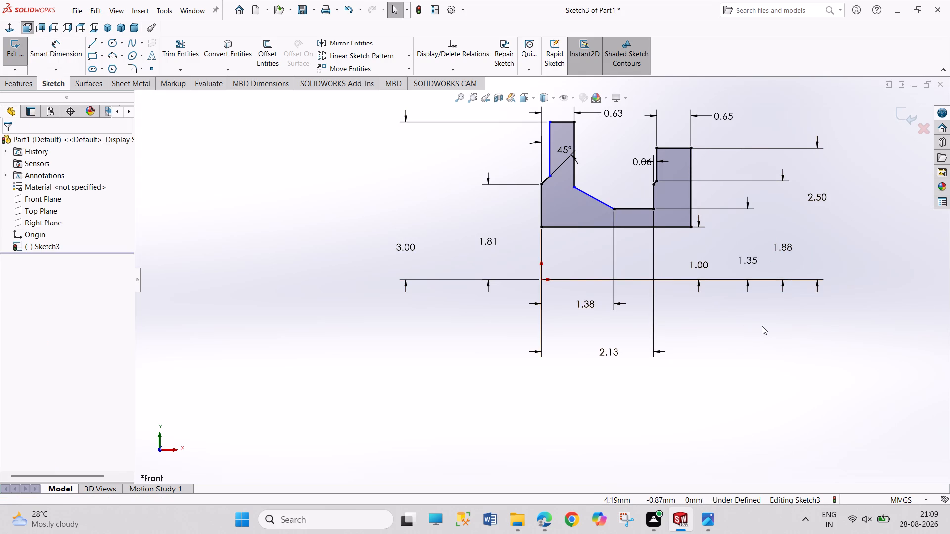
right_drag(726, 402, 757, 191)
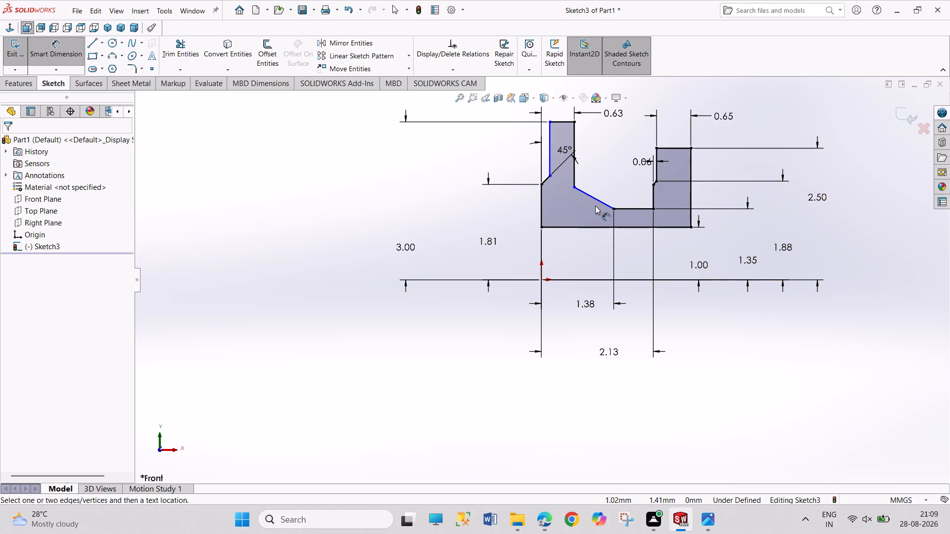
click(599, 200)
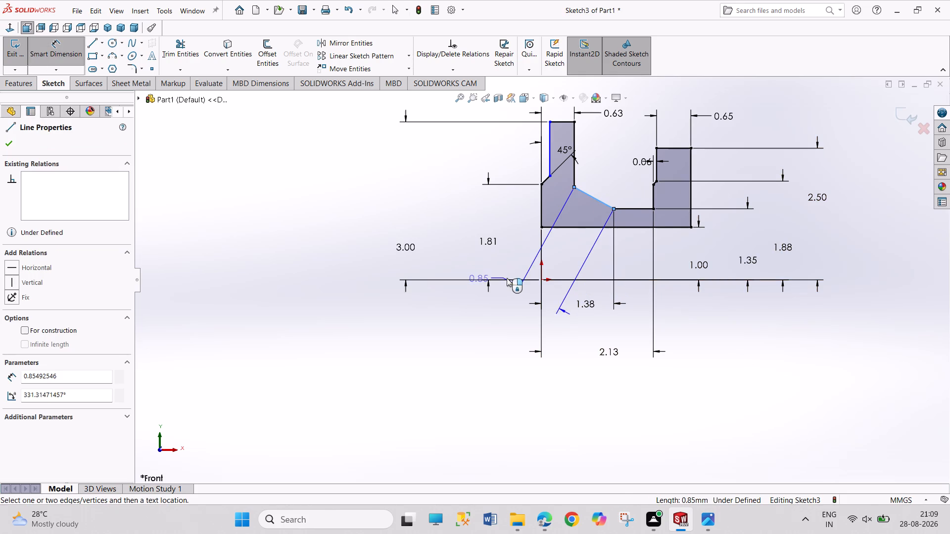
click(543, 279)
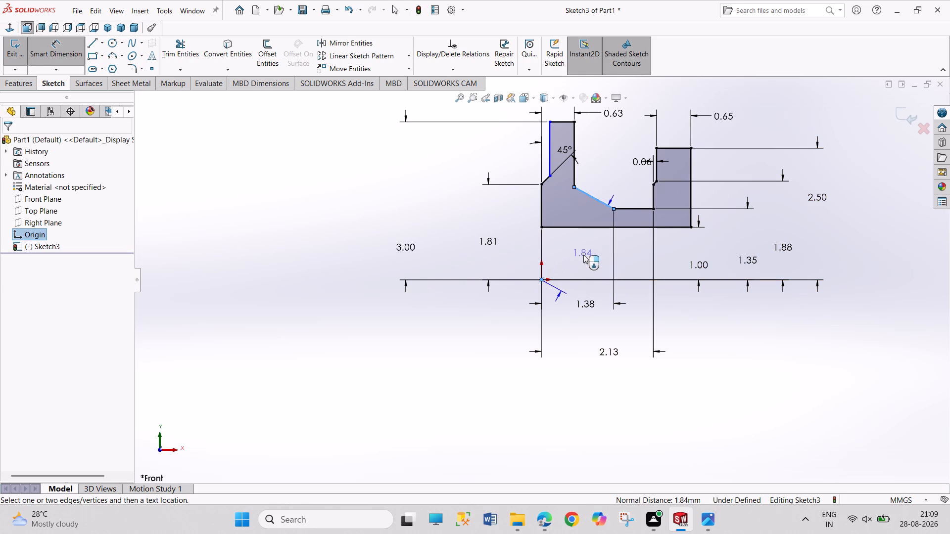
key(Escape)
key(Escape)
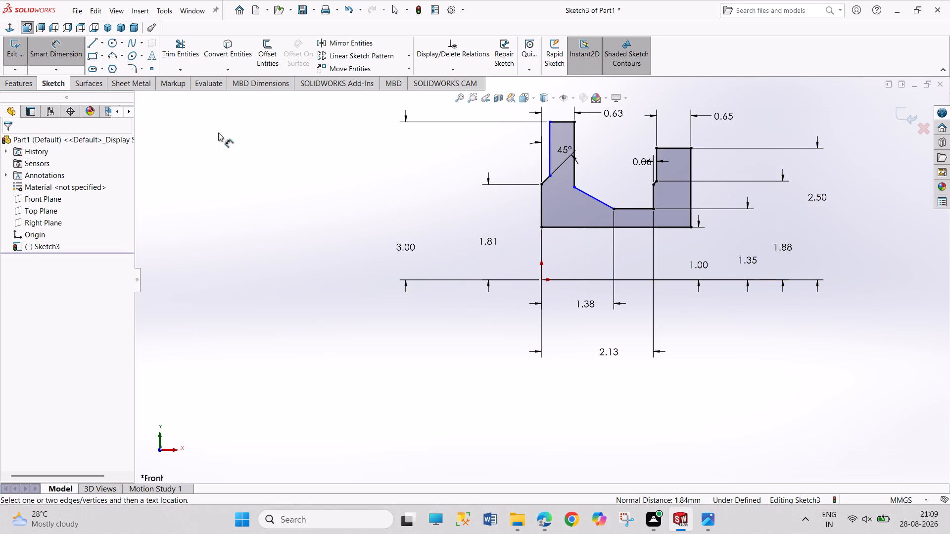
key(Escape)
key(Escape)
Draw a horizontal centerline about 6.1 mm long from the origin, running beneath the profile past the second flange.
click(102, 44)
click(111, 66)
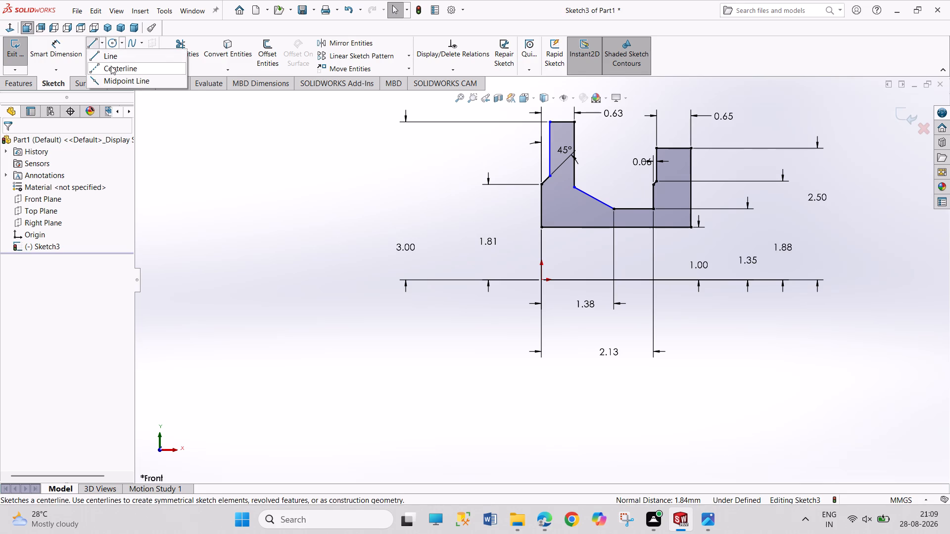
drag(543, 283, 550, 283)
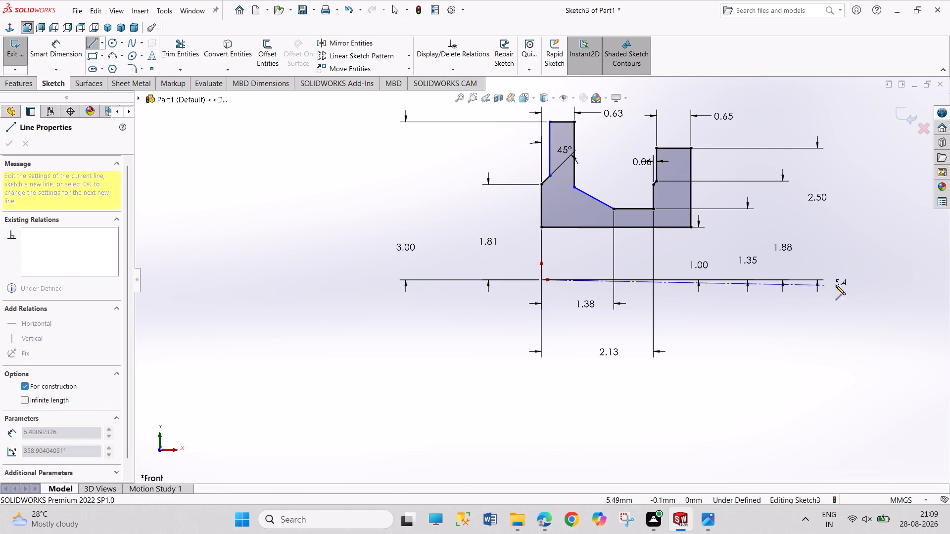
drag(863, 280, 864, 270)
right_click(865, 242)
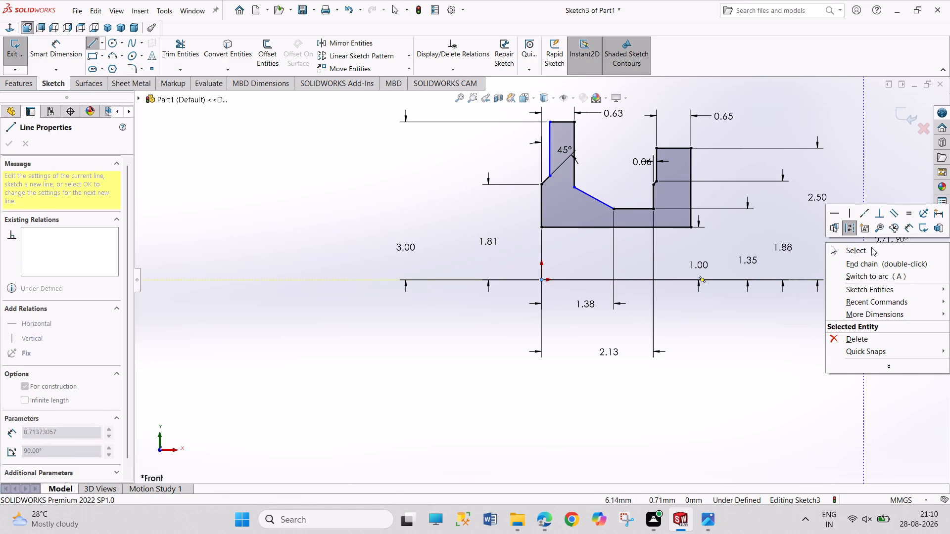
click(871, 248)
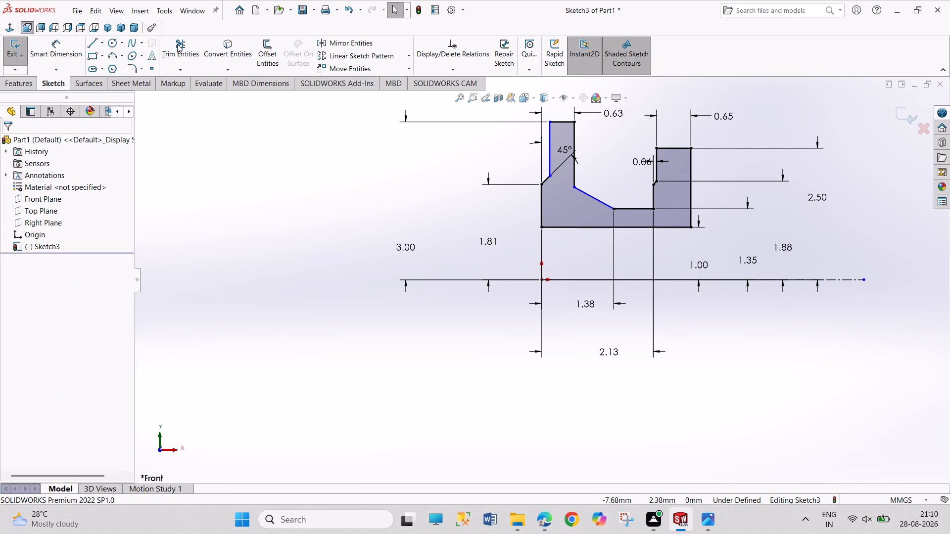
Dimension the angle between the profile's sloped floor line and the horizontal centerline as 12°.
click(67, 58)
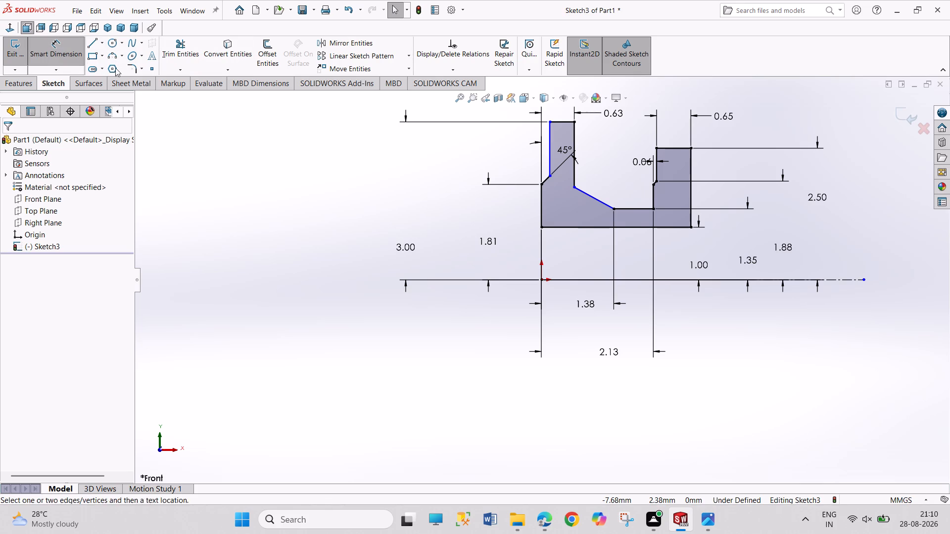
click(597, 200)
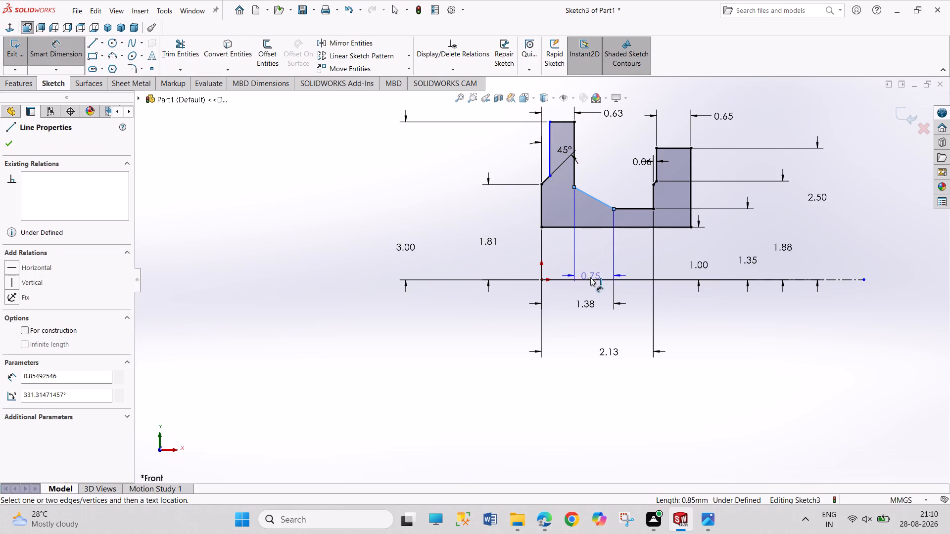
click(591, 279)
click(579, 260)
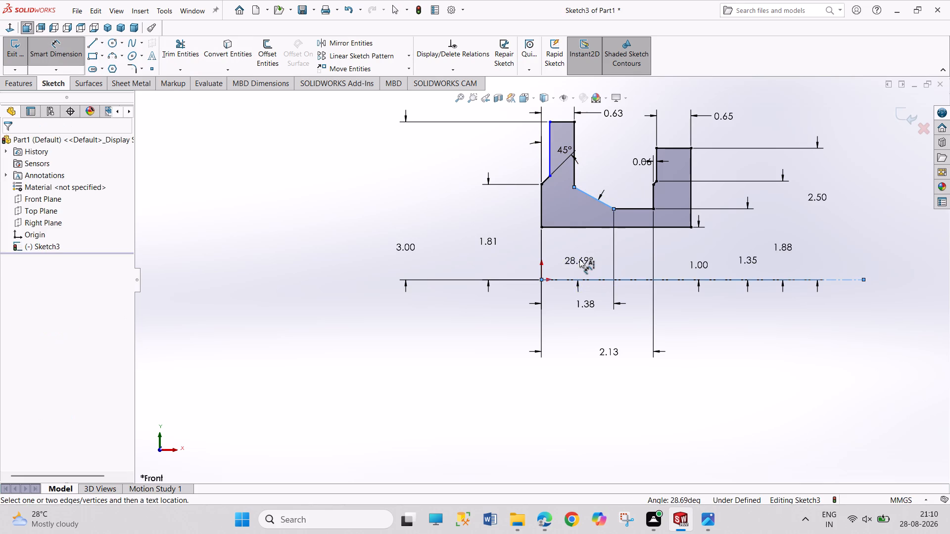
text(12)
key(Return)
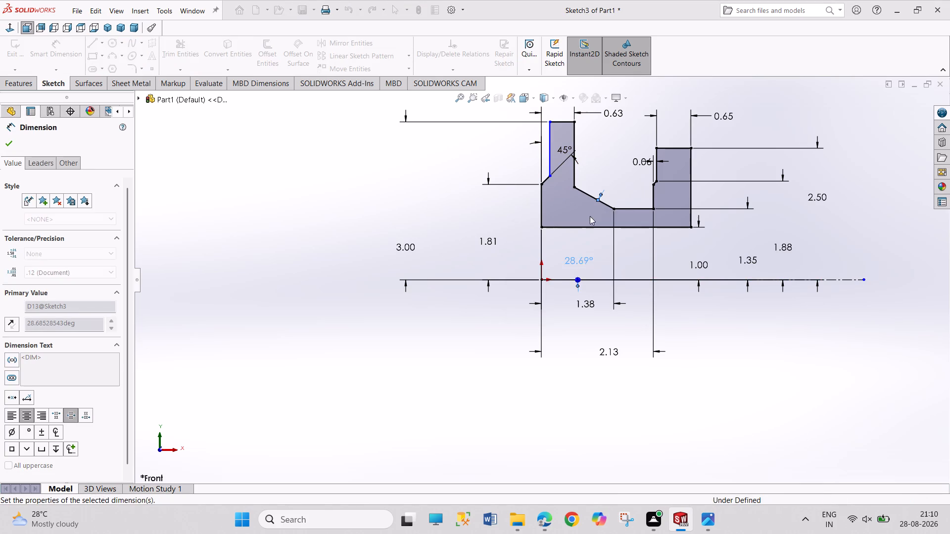
right_click(354, 173)
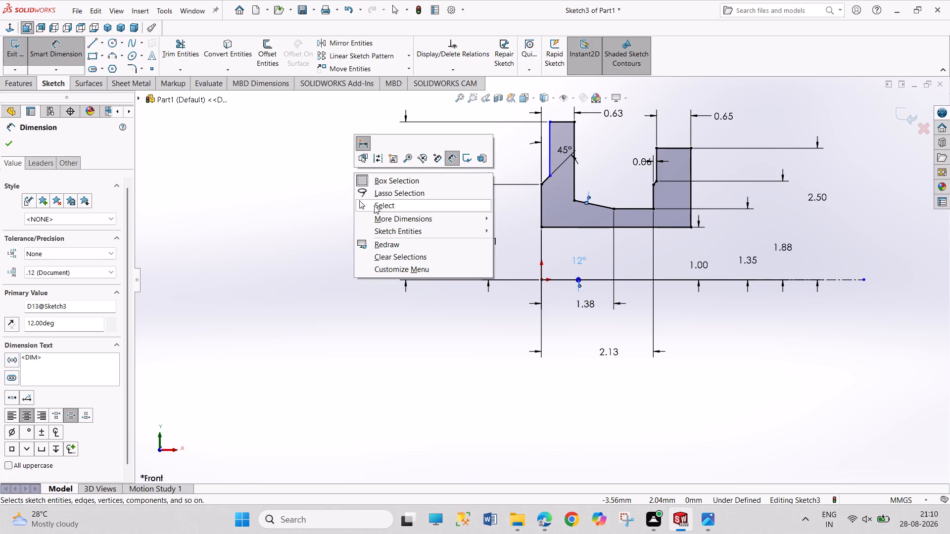
click(375, 206)
key(Escape)
key(Escape)
key(Escape)
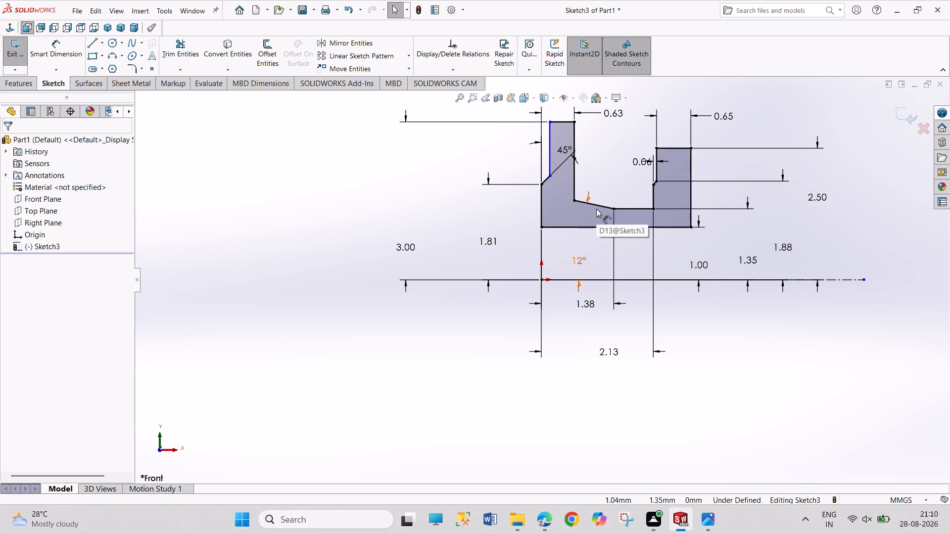
Set the first flange's overall width dimension to 0.65 mm.
double_click(615, 117)
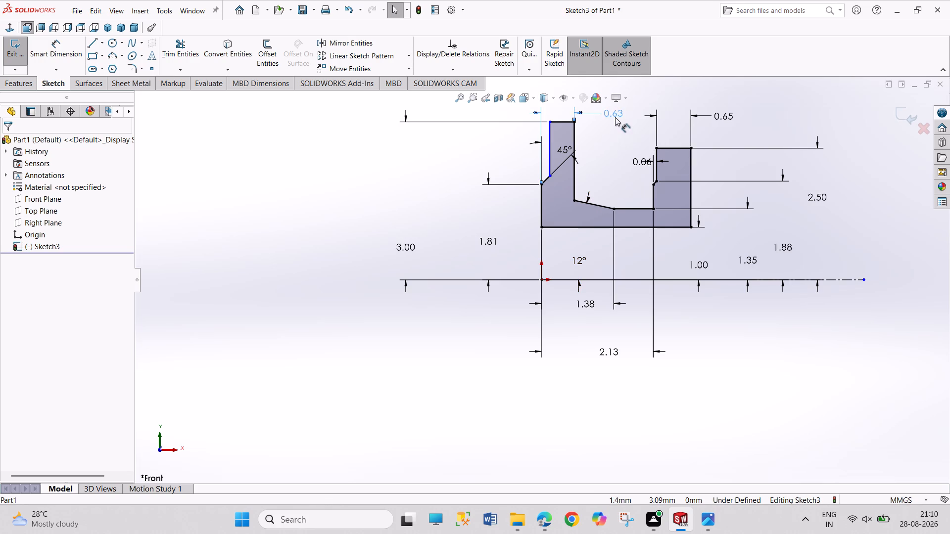
drag(628, 117, 607, 117)
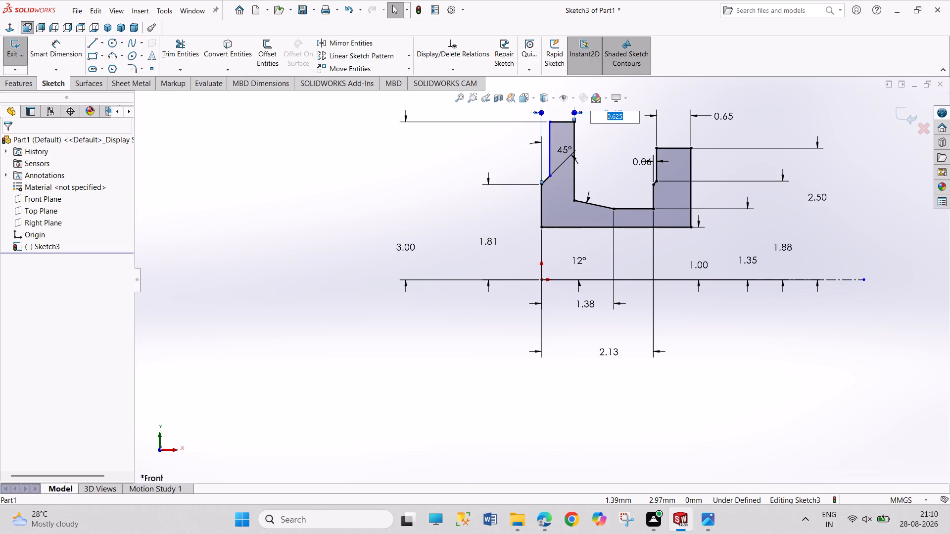
text(0.65)
key(Return)
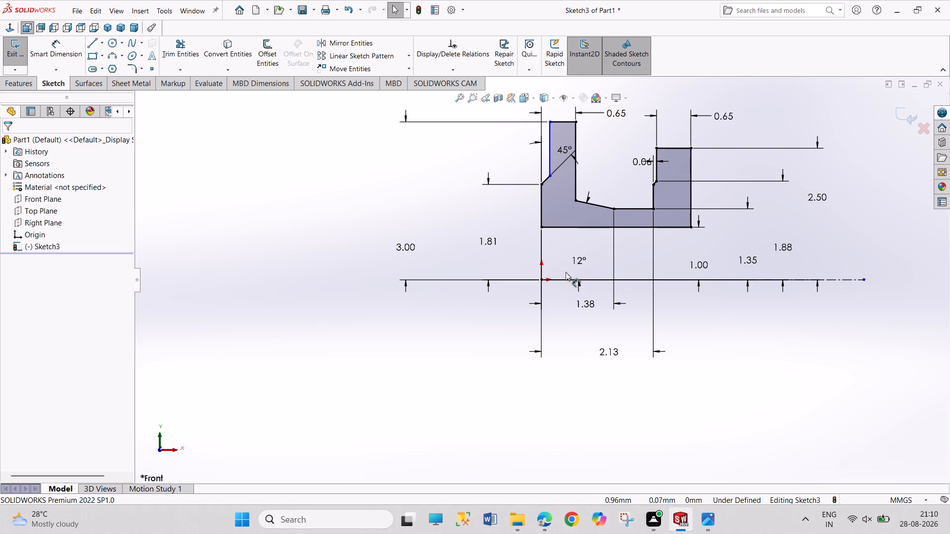
Dimension the horizontal offset between the first flange's lower and upper outer vertical lines as 0.063 mm.
click(544, 197)
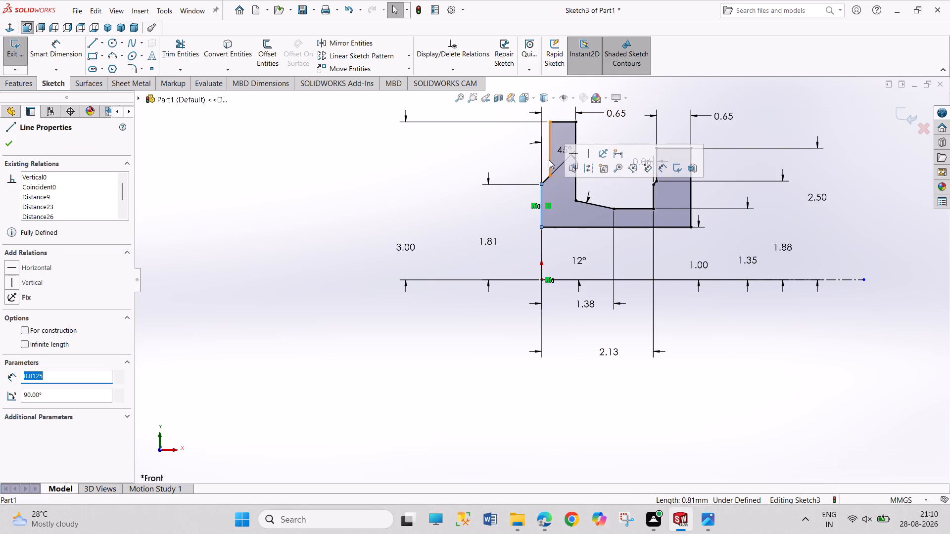
click(550, 160)
right_drag(472, 202, 462, 163)
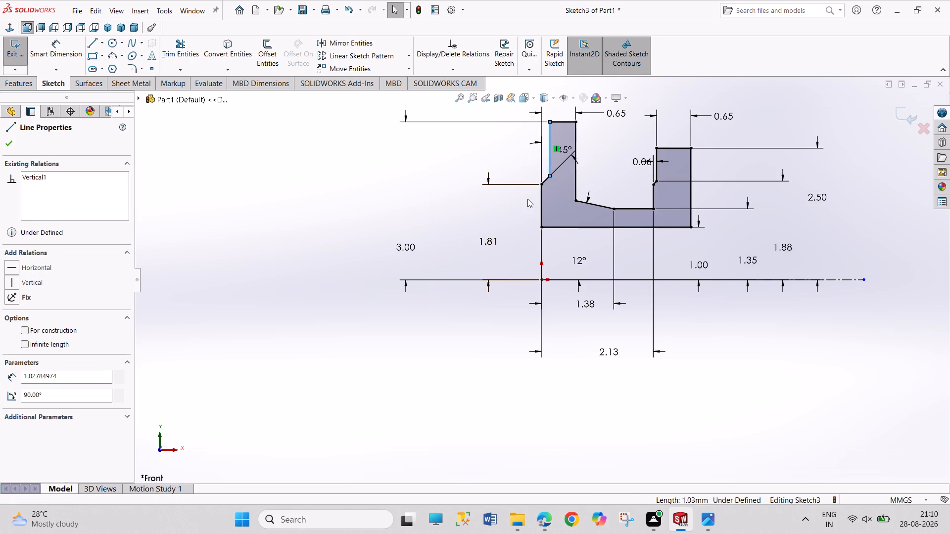
right_drag(482, 215, 468, 155)
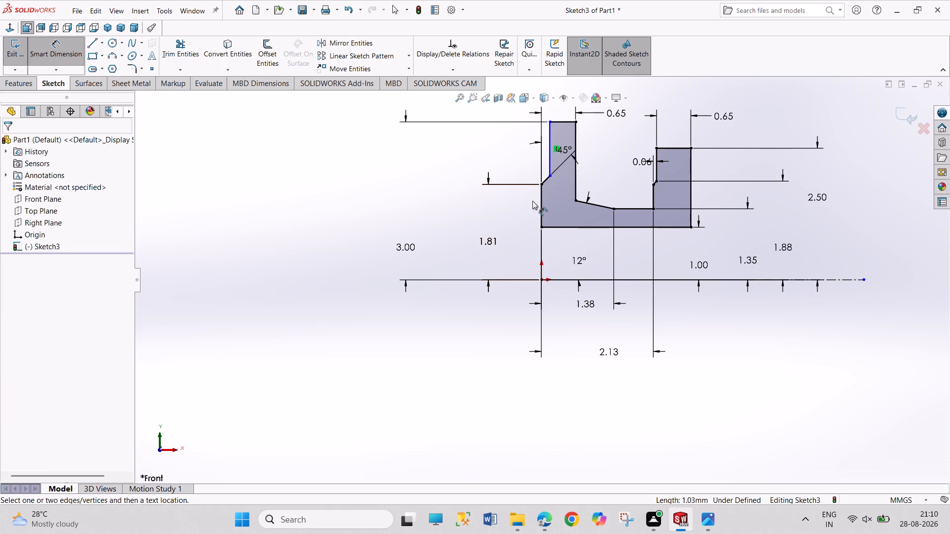
click(540, 203)
click(548, 150)
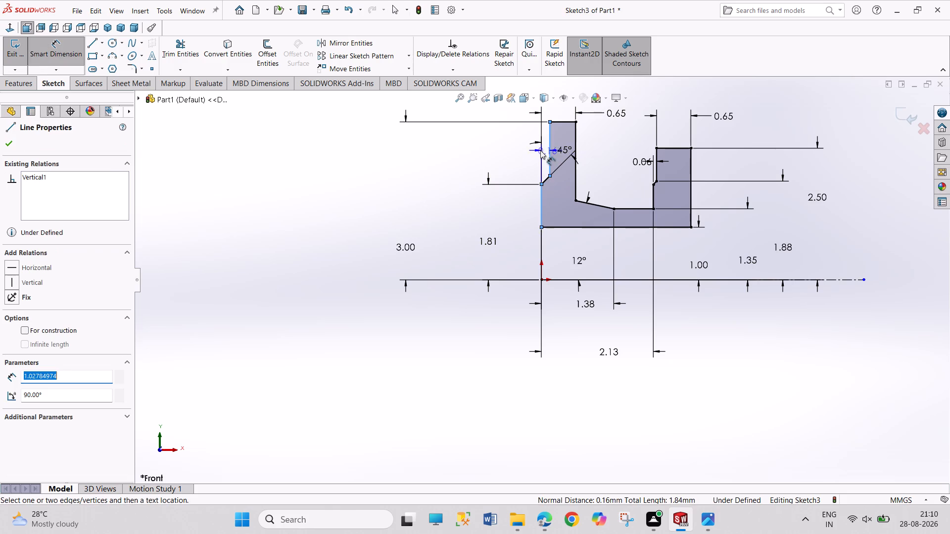
click(511, 147)
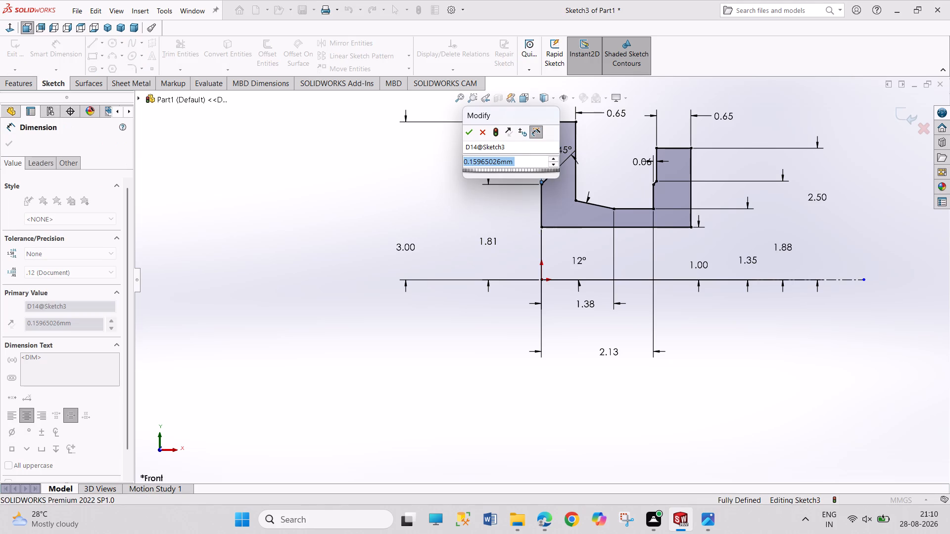
text(0.0)
text(63)
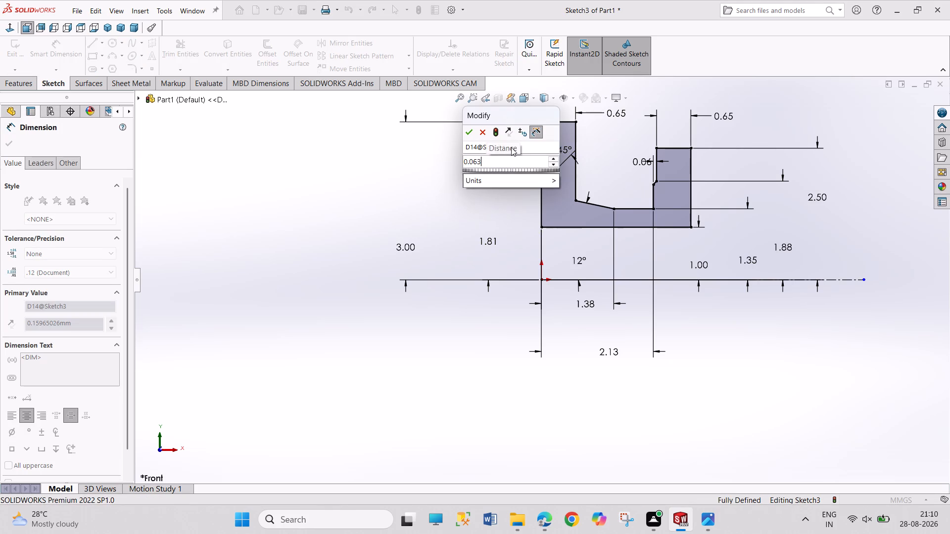
key(Return)
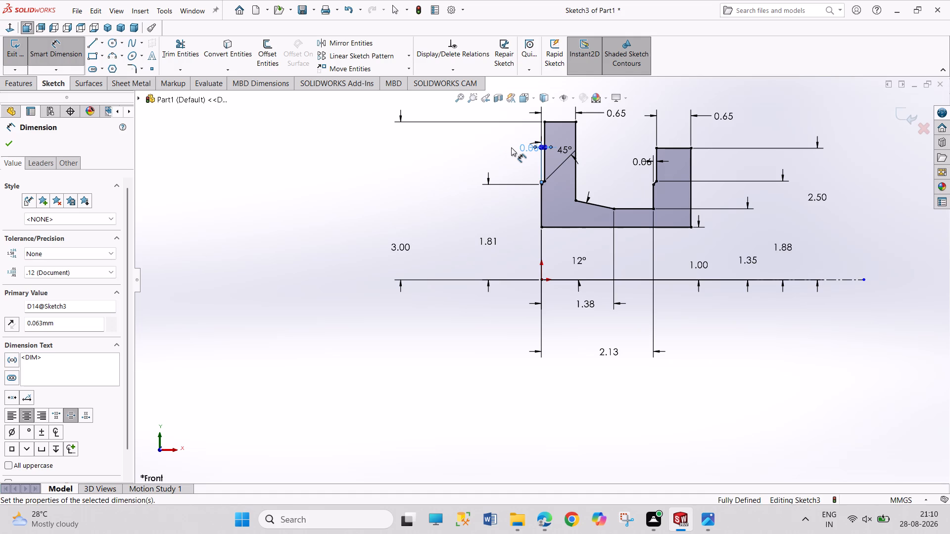
right_click(483, 154)
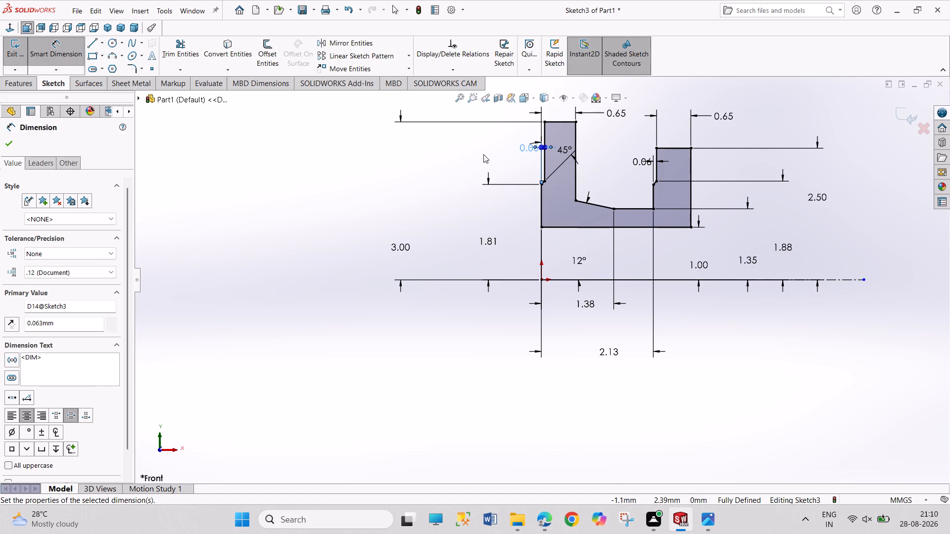
click(496, 189)
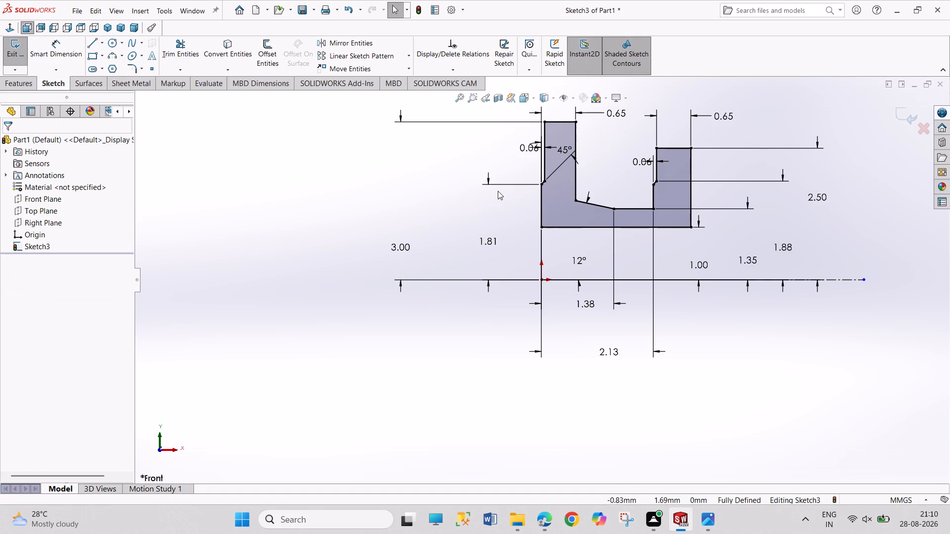
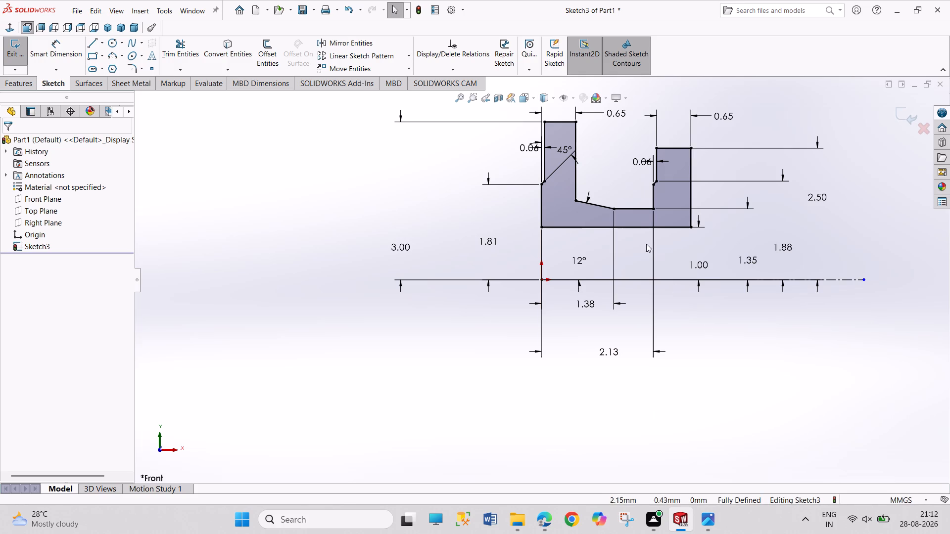
Delete the second flange's top line, its outer vertical line and its upper inner vertical line from the profile.
drag(637, 161, 617, 166)
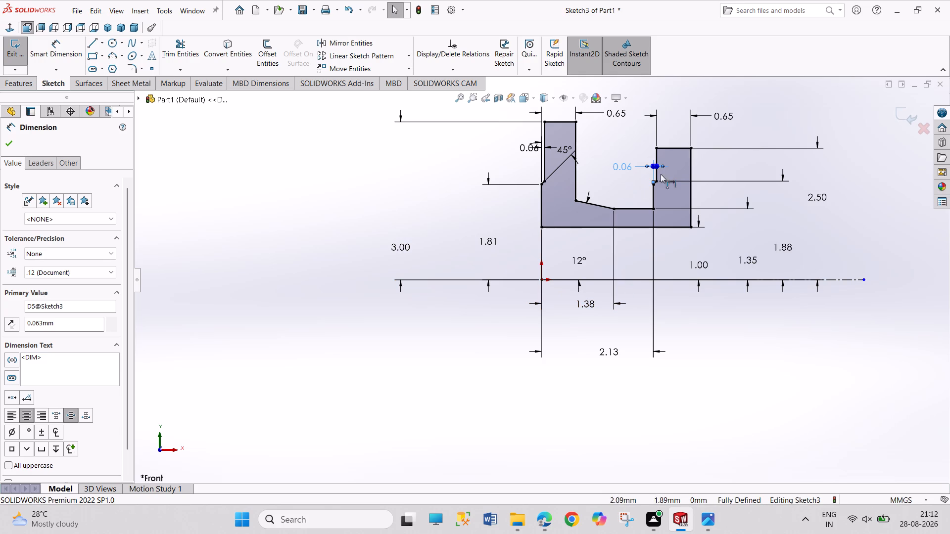
right_click(678, 149)
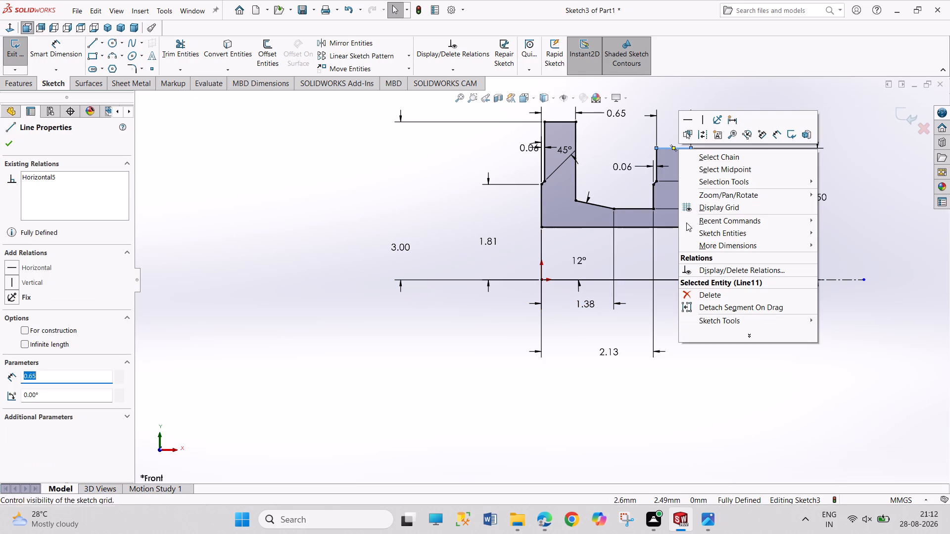
click(698, 290)
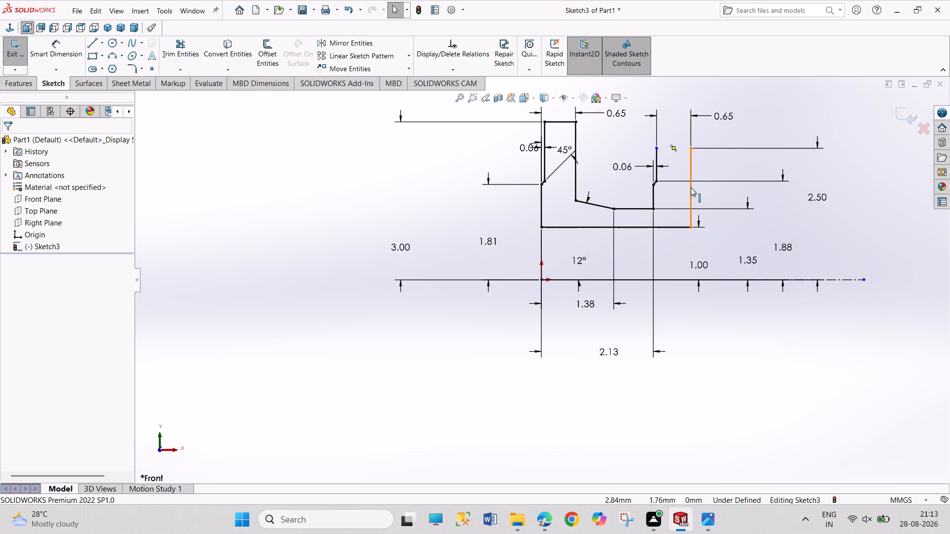
right_click(691, 187)
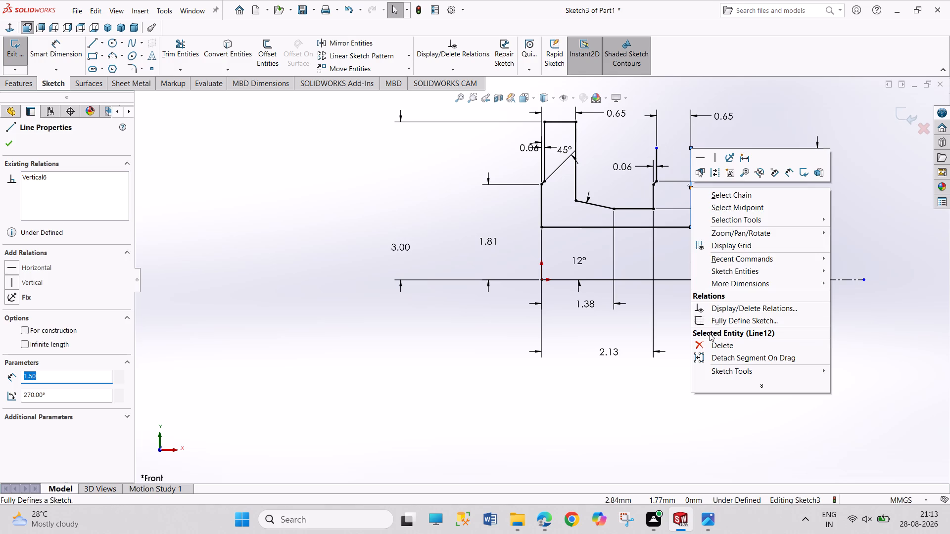
drag(709, 347, 709, 341)
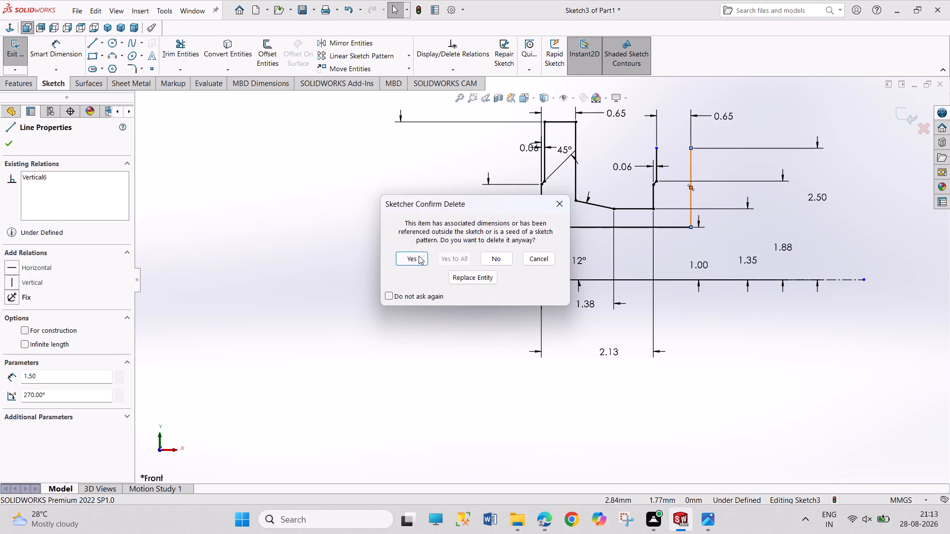
click(417, 256)
right_click(658, 159)
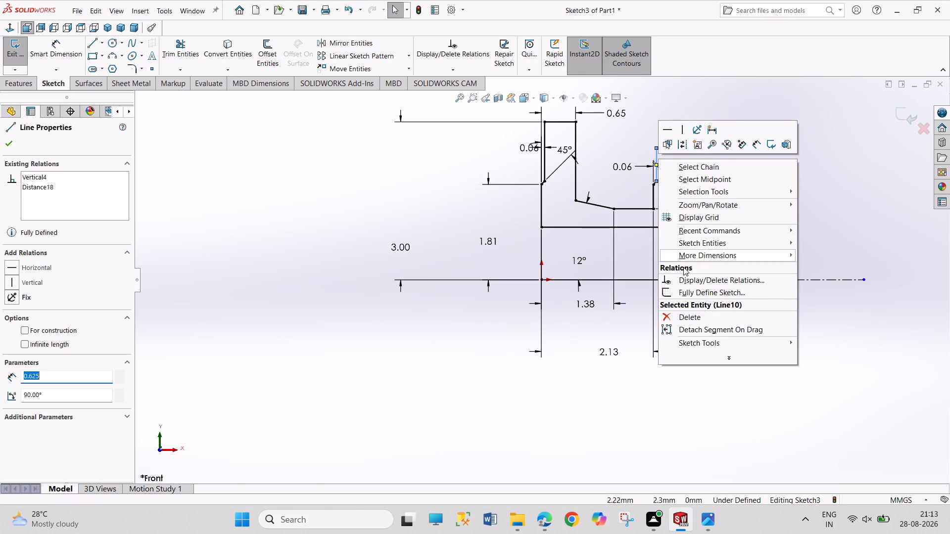
click(685, 317)
click(417, 250)
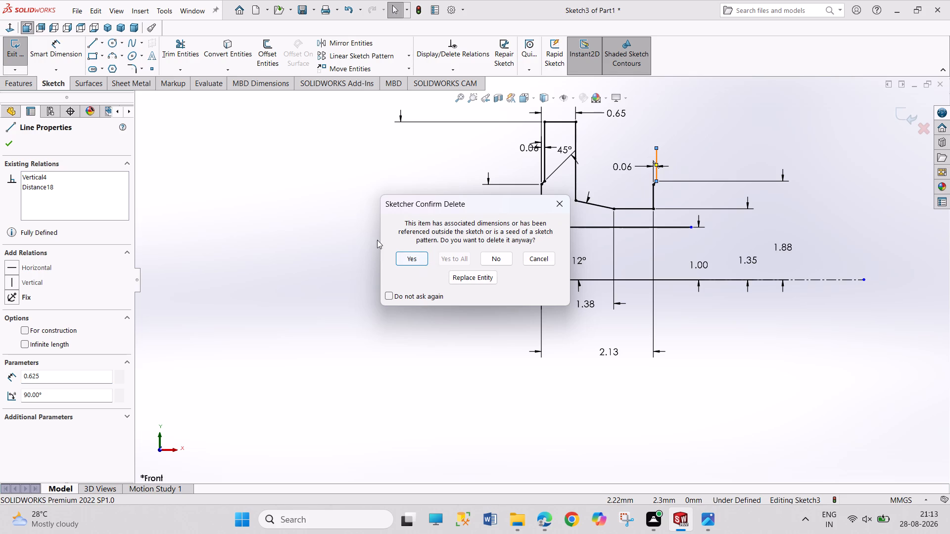
click(424, 264)
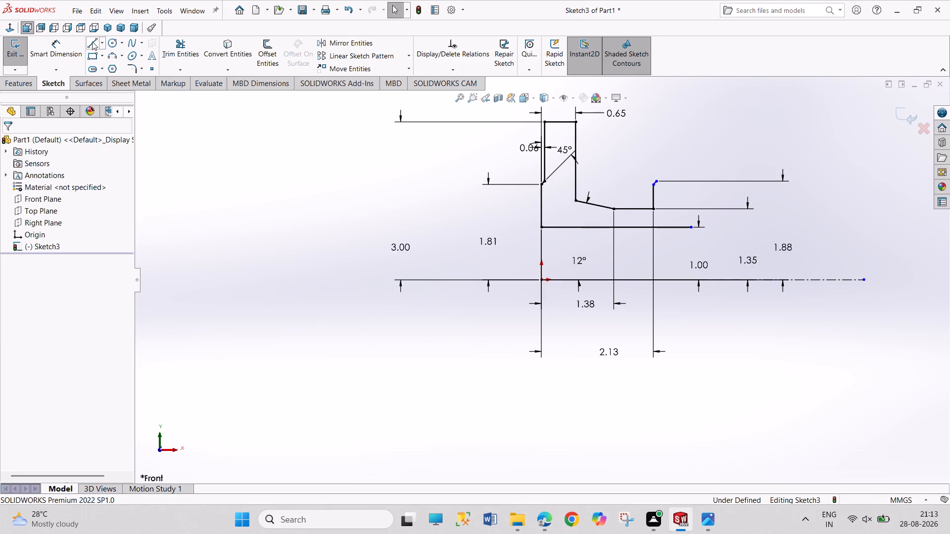
Draw a vertical line from the upper end of the second flange's small chamfer down past the horizontal centerline.
click(92, 42)
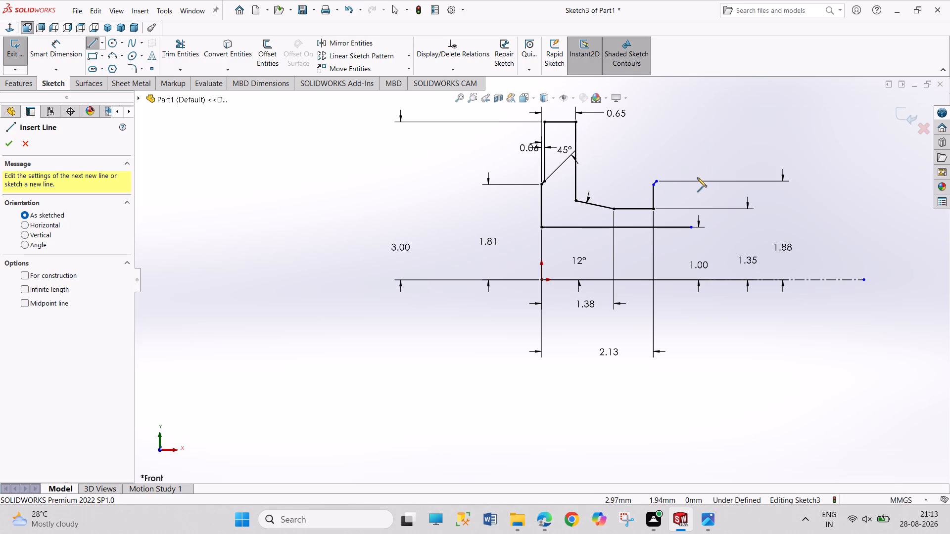
click(659, 180)
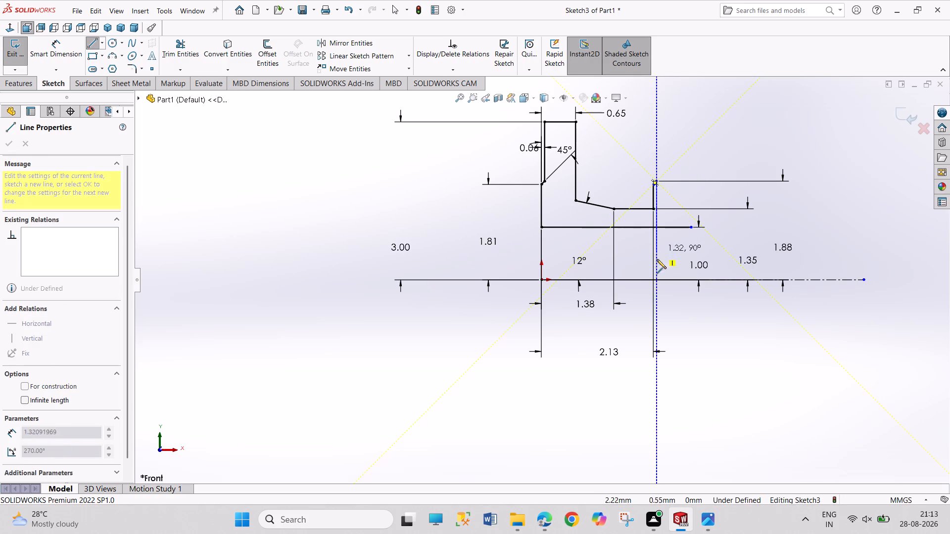
click(654, 311)
right_click(672, 309)
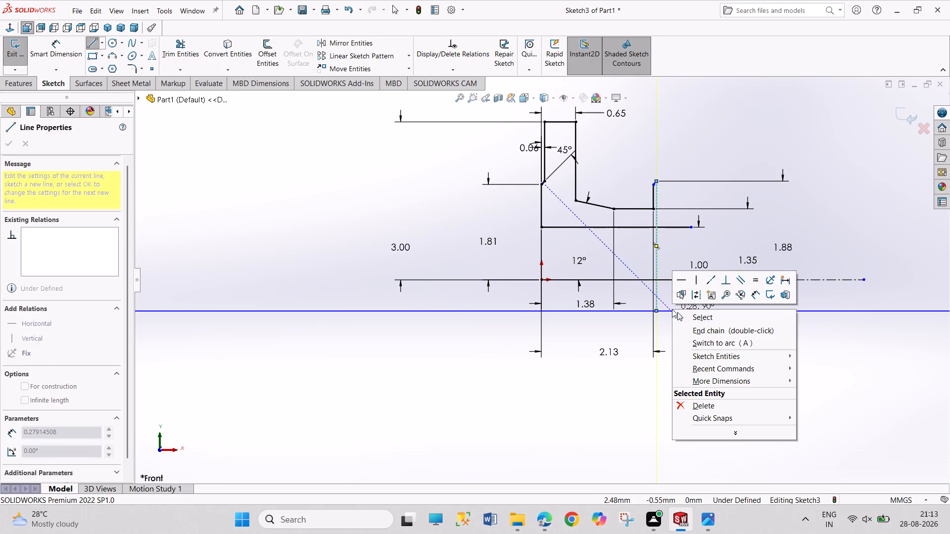
click(682, 322)
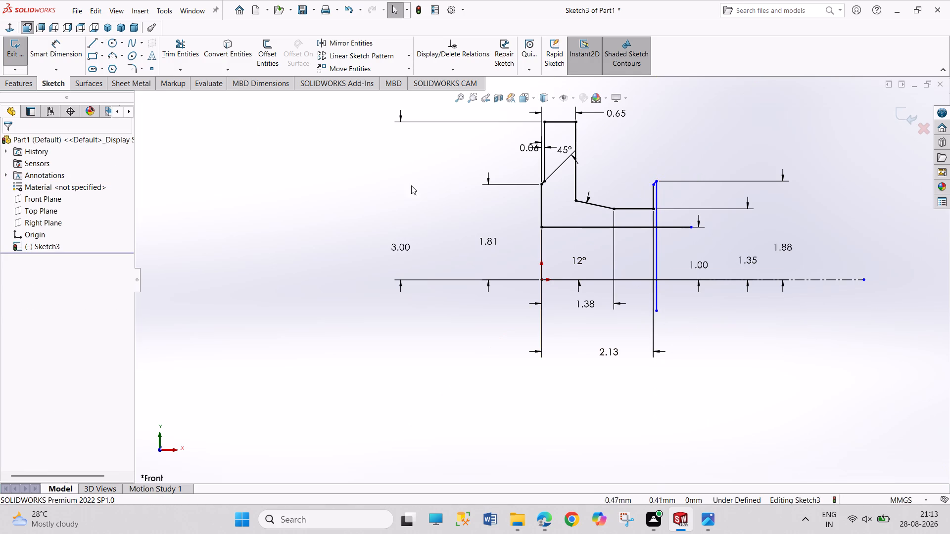
Trim the new vertical line below the profile's base line and the base line's overhang beyond it, closing the profile.
click(190, 46)
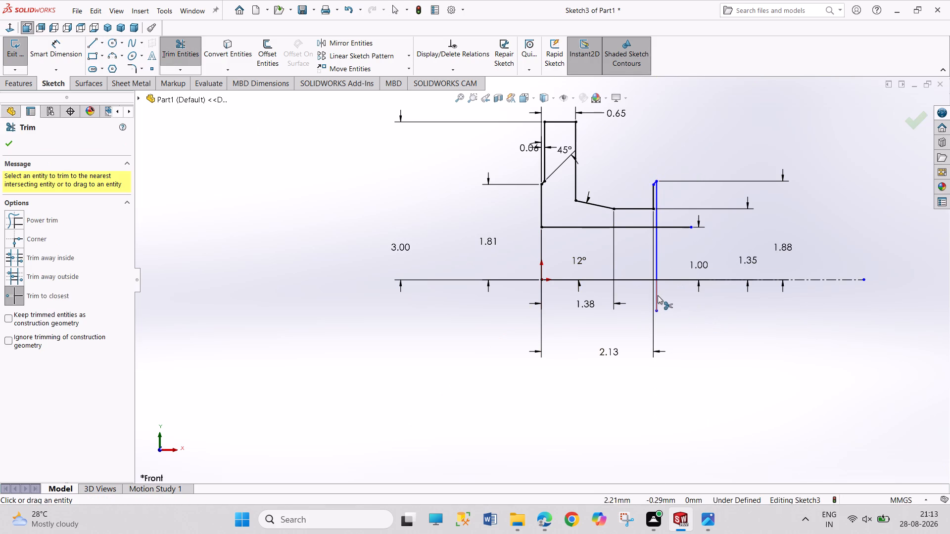
click(658, 295)
right_click(684, 305)
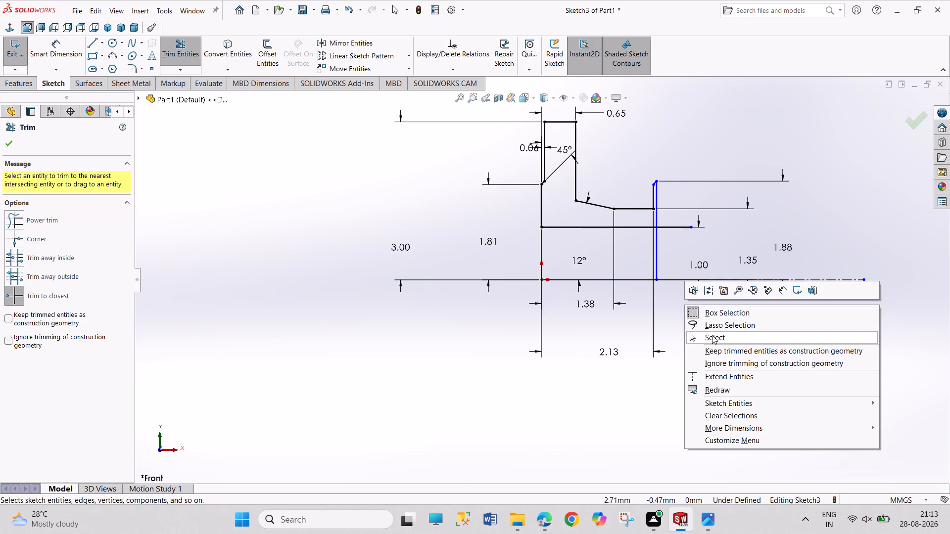
click(712, 335)
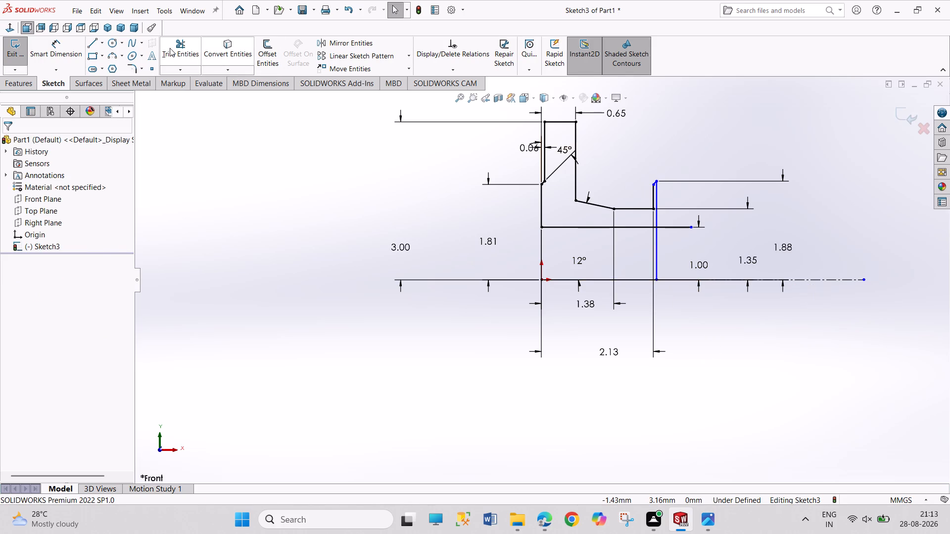
click(170, 48)
click(681, 225)
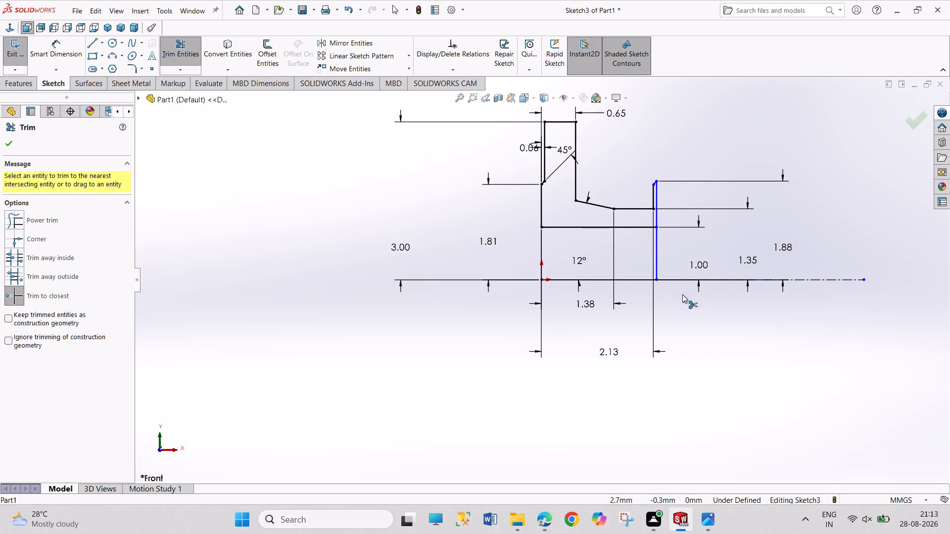
click(658, 264)
right_click(708, 324)
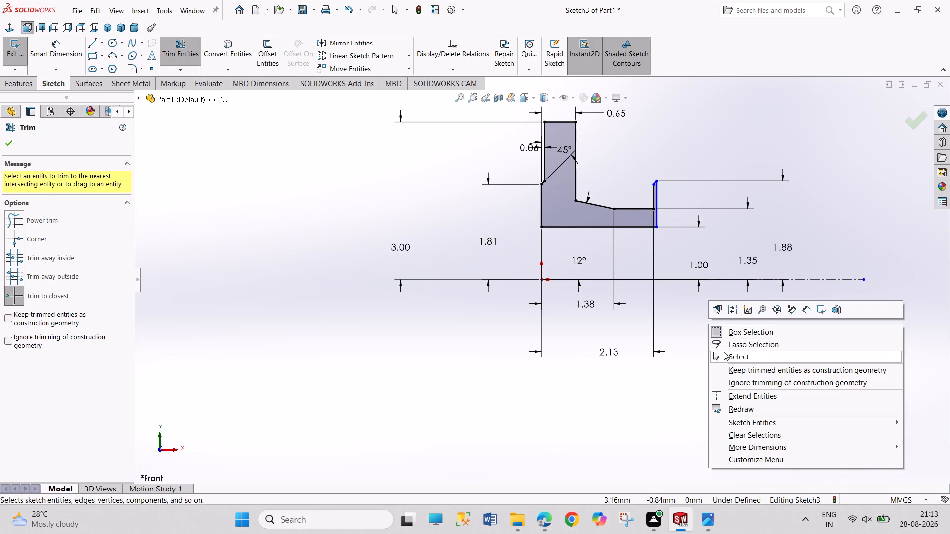
click(725, 356)
Dimension the horizontal offset between the small chamfer's lower endpoint and the new vertical end line as 0.063 mm.
right_drag(718, 352, 706, 287)
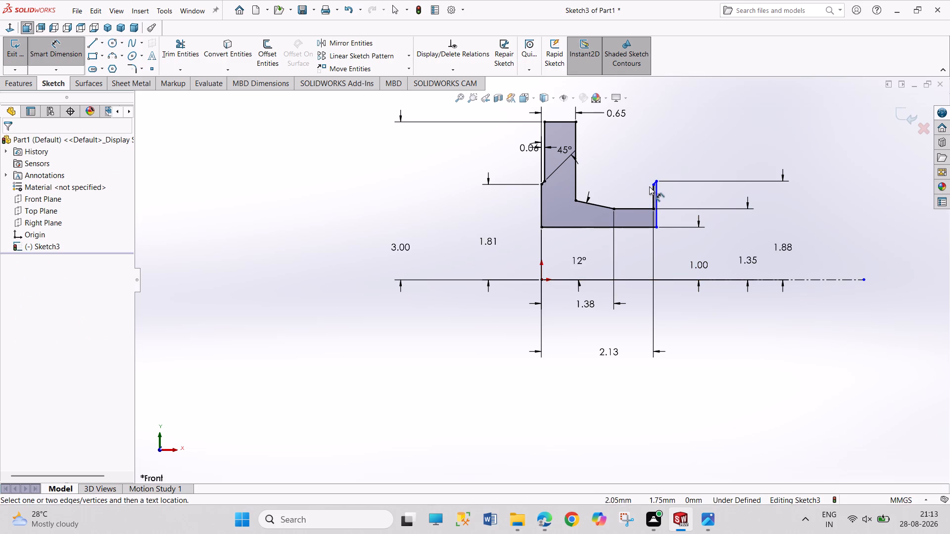
click(652, 184)
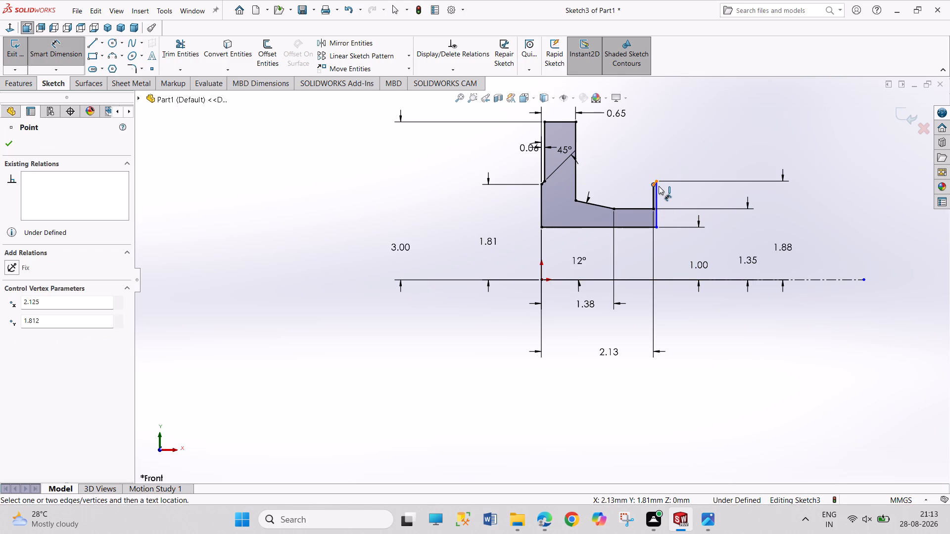
click(658, 190)
click(701, 153)
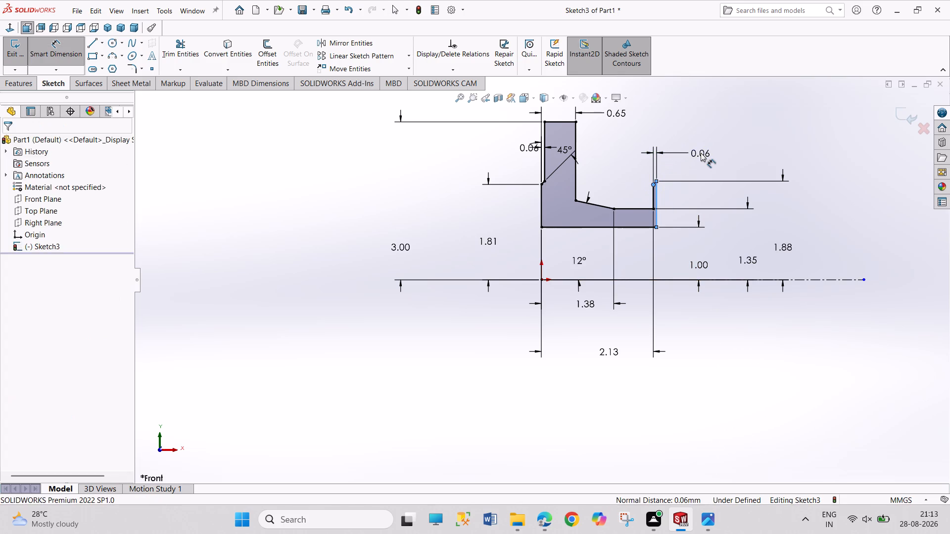
click(656, 140)
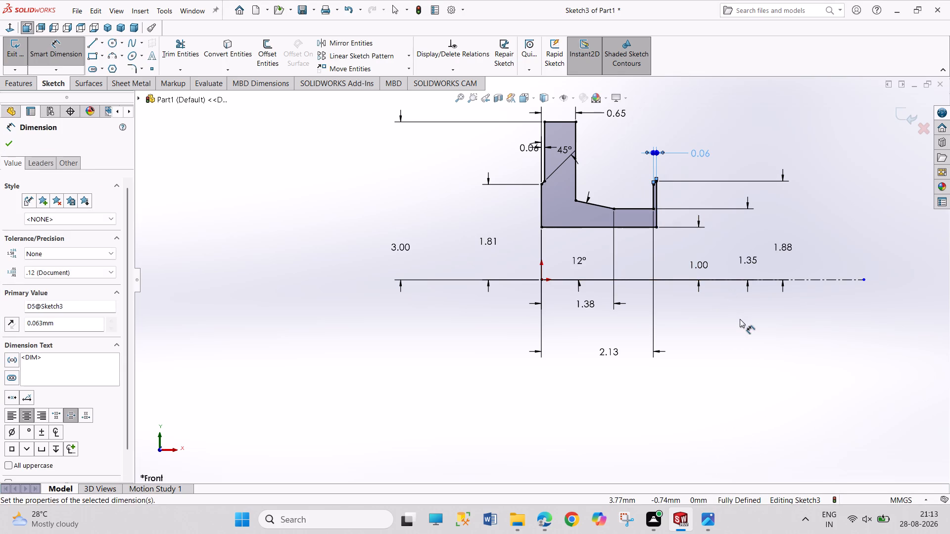
right_click(740, 319)
click(749, 351)
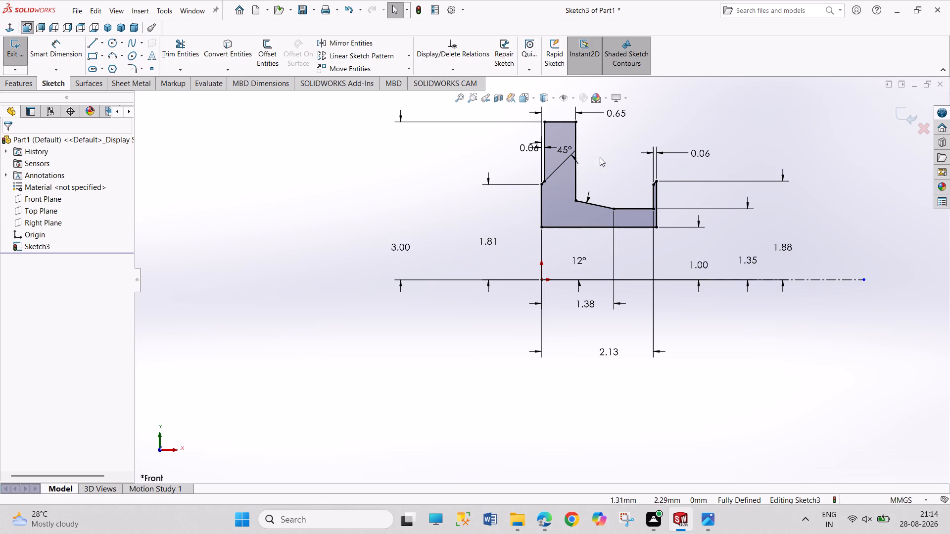
Reposition the first flange's 0.06 offset dimension and the 2.13 and 1.38 length dimensions for clearer reading.
drag(530, 152, 499, 146)
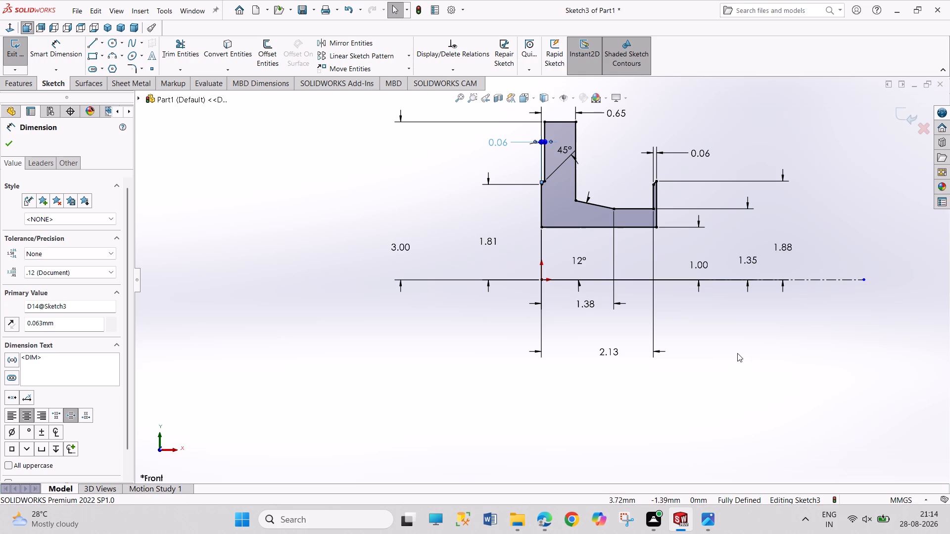
drag(618, 351, 603, 350)
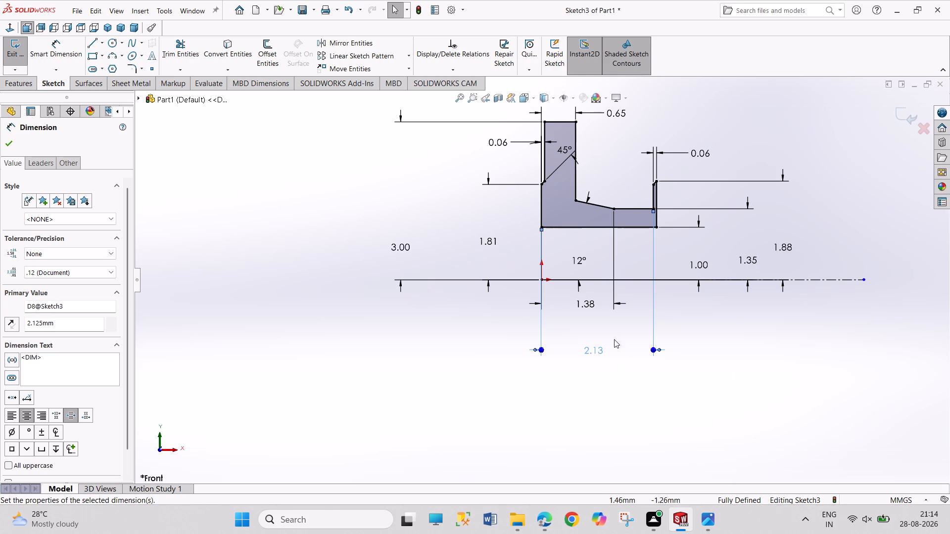
click(590, 307)
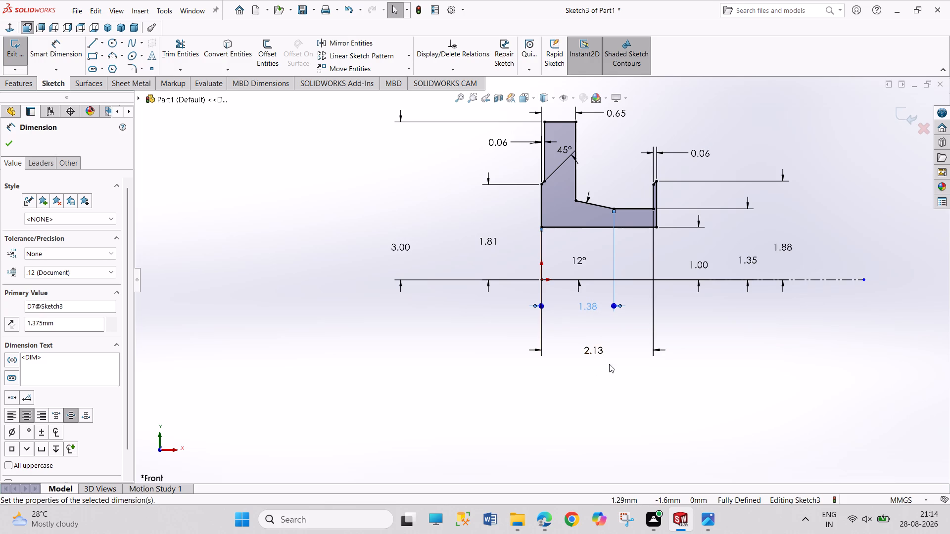
Exit the sketch and revolve the closed profile about the horizontal centerline into a solid body.
click(12, 41)
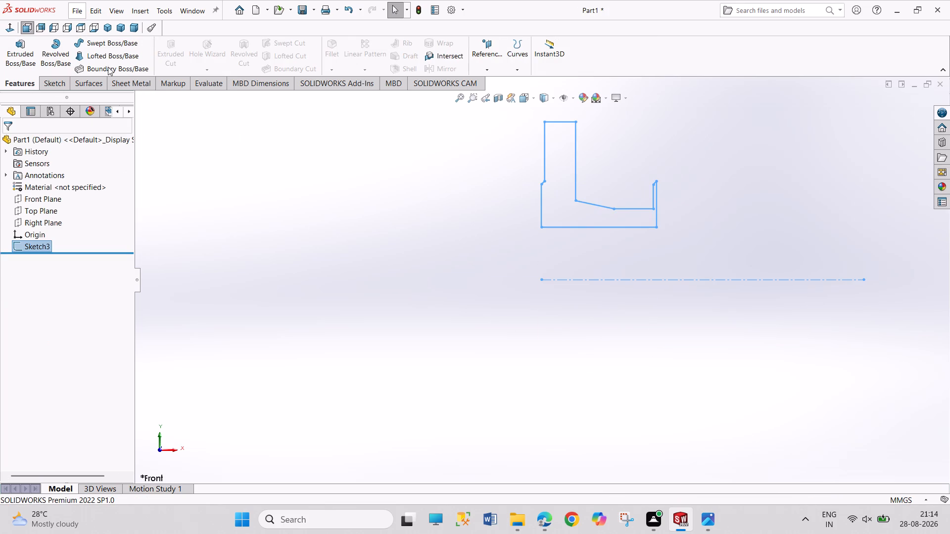
click(60, 50)
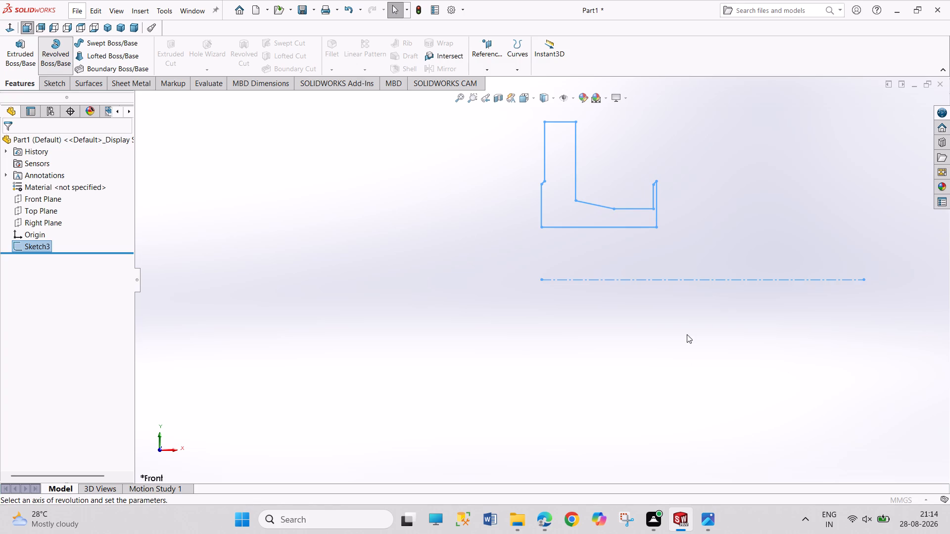
click(11, 143)
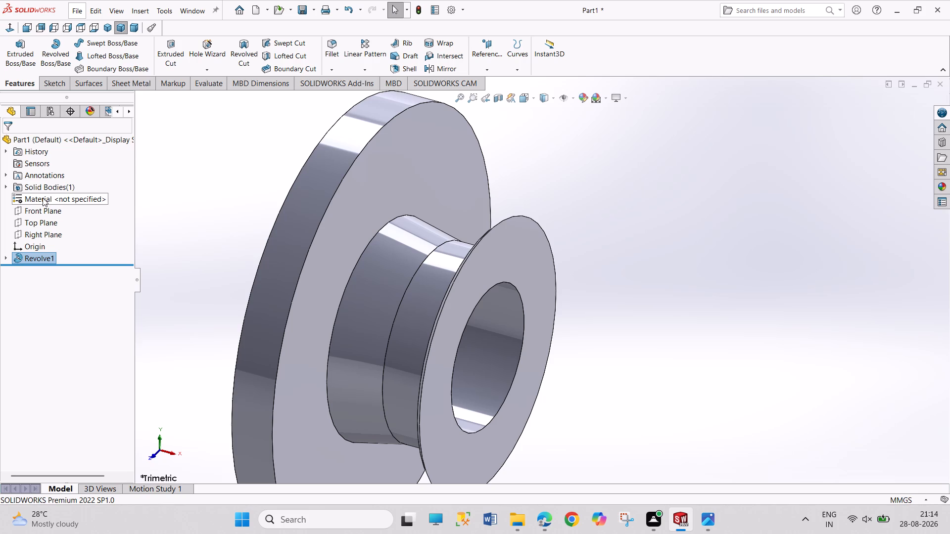
On the smaller flange's outer end face, sketch a circle about 5.1 mm in diameter centred on the origin.
click(539, 257)
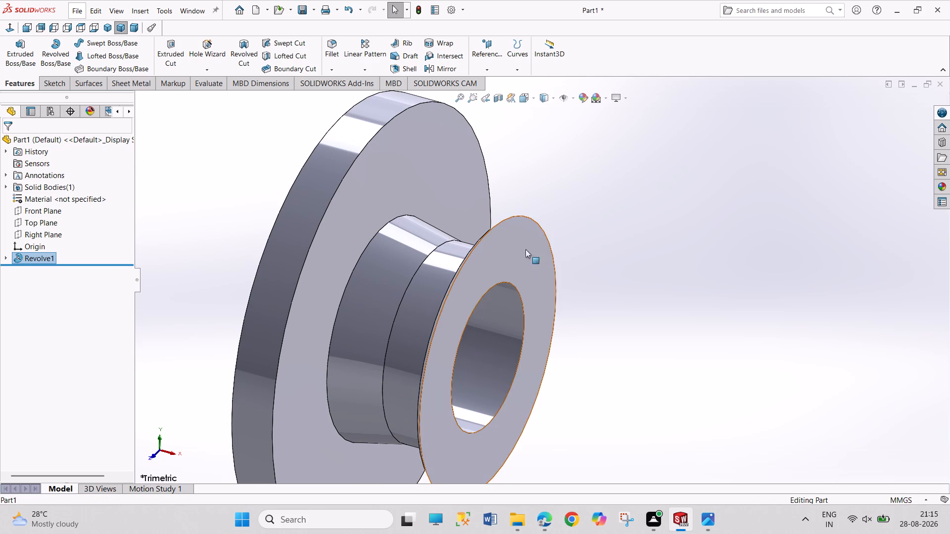
click(46, 83)
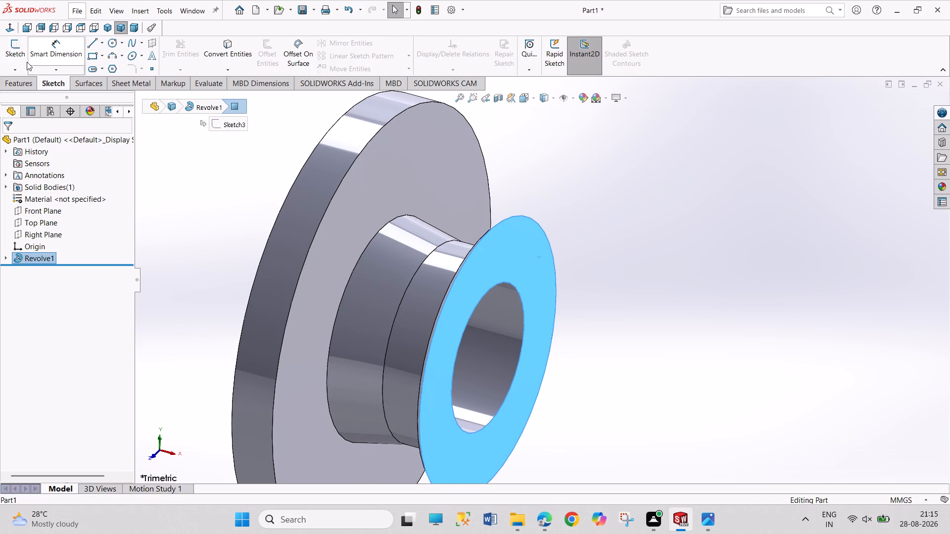
click(15, 54)
click(774, 336)
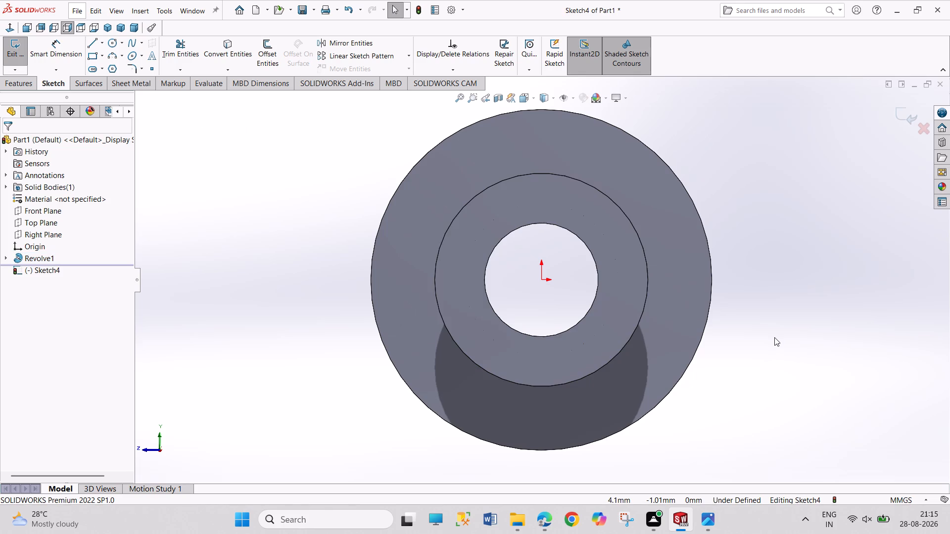
click(113, 42)
click(542, 279)
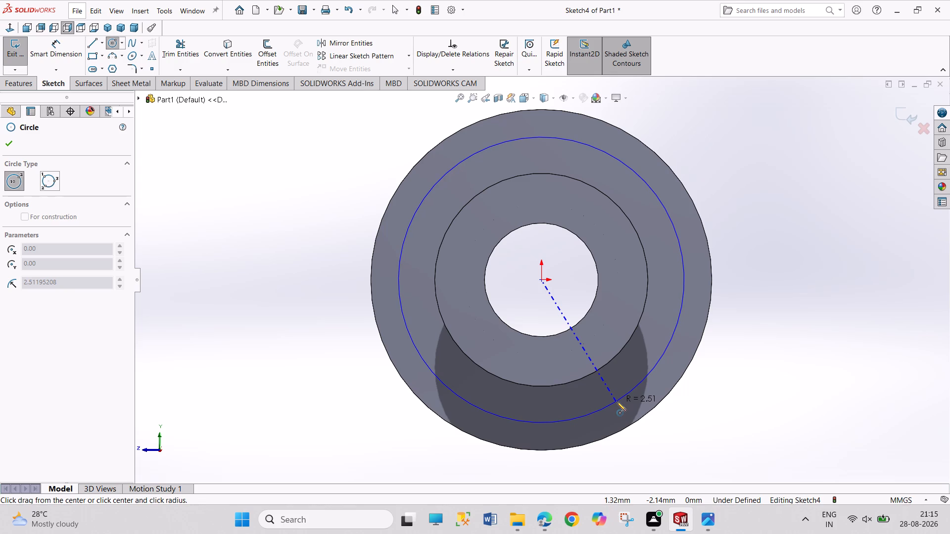
click(617, 404)
Dimension the new circle's diameter as 5 mm.
right_drag(739, 399, 737, 270)
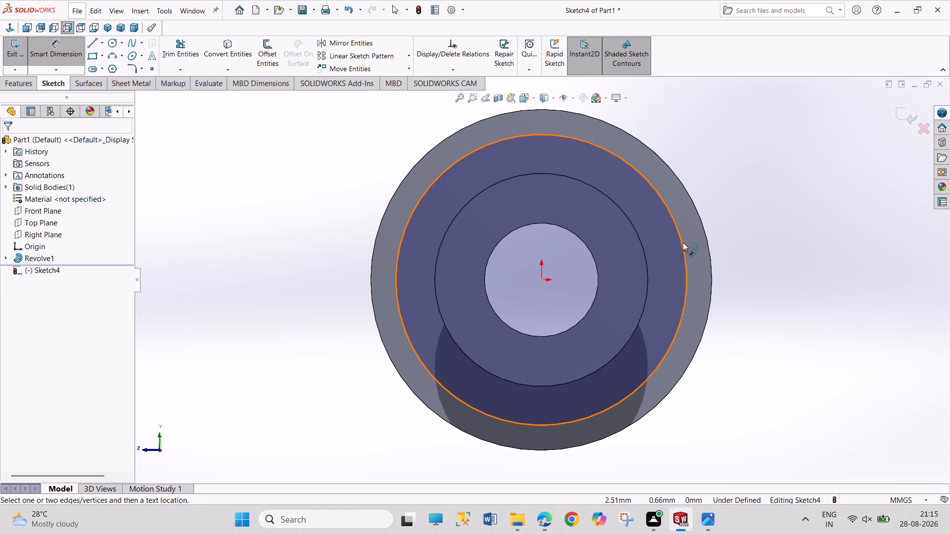
click(683, 242)
click(762, 115)
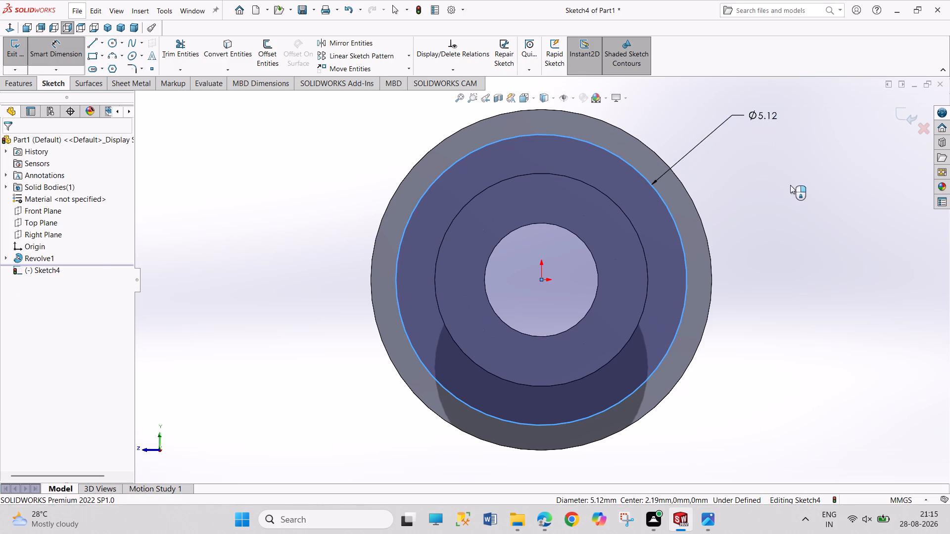
key(5)
key(Return)
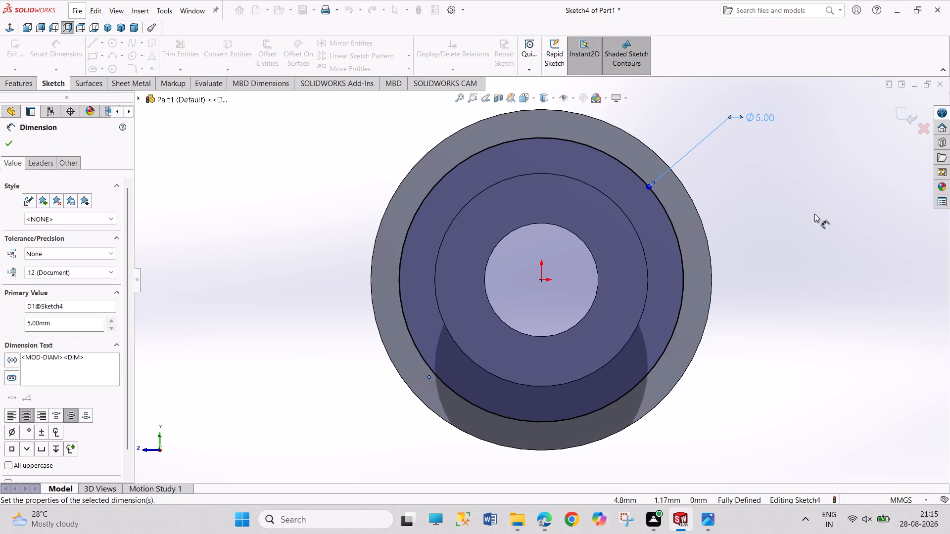
Sketch a second circle with a radius of about 1.79 mm centred on the origin, inside the 5 mm circle.
right_click(814, 214)
click(839, 246)
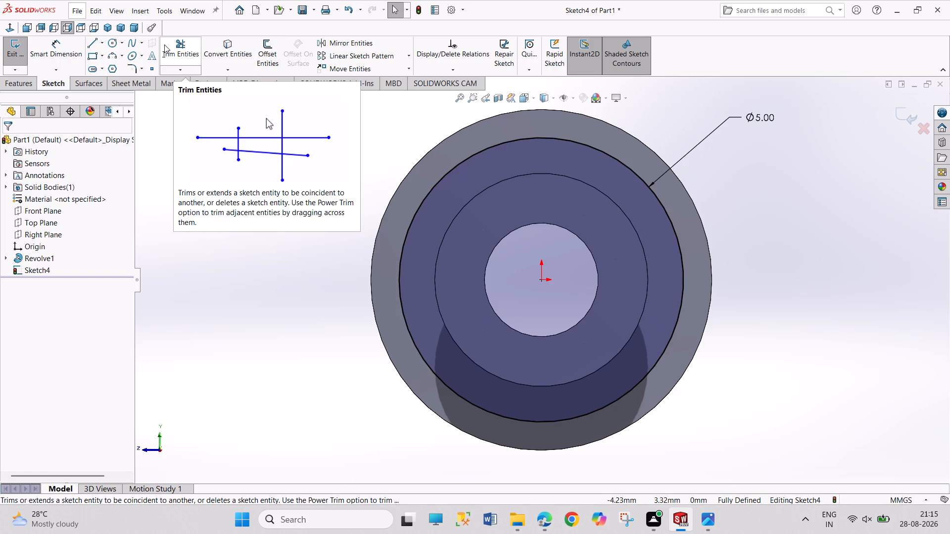
click(109, 42)
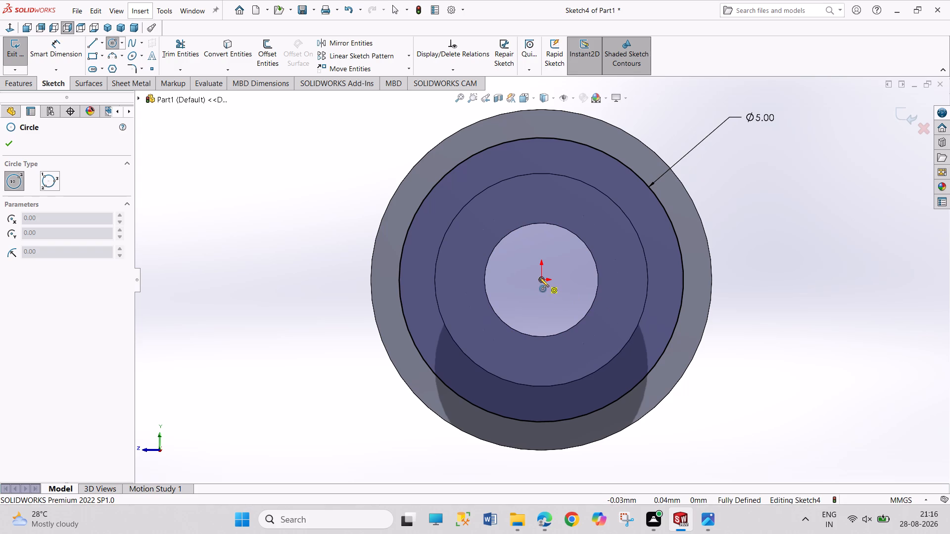
click(542, 279)
drag(586, 371, 601, 372)
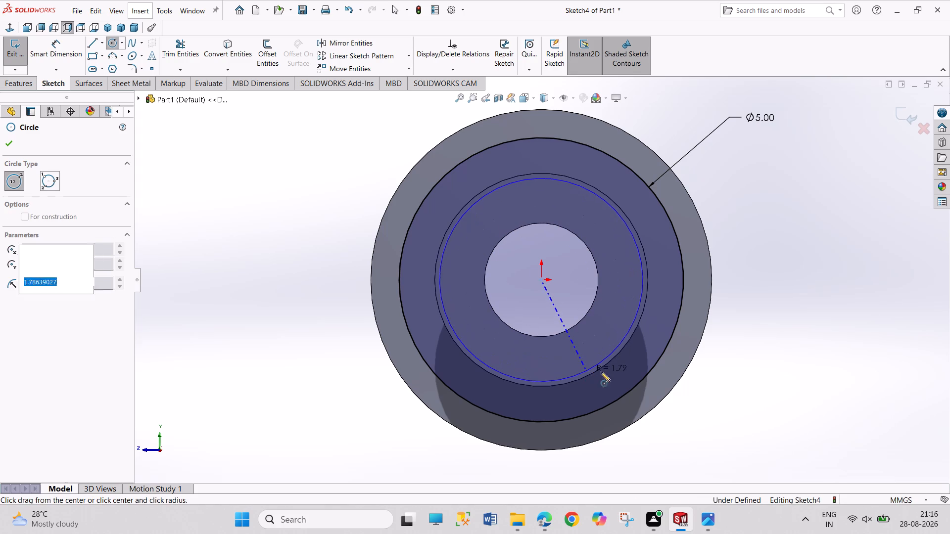
drag(601, 372, 591, 372)
Dimension the inner concentric circle's diameter as 4.75 mm.
right_drag(758, 390, 756, 270)
click(643, 301)
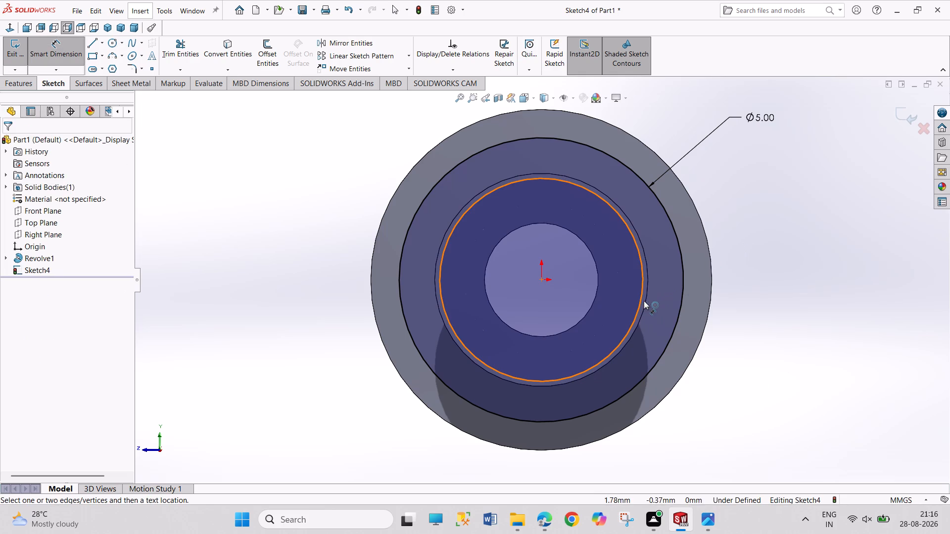
click(773, 273)
text(4.75)
key(Return)
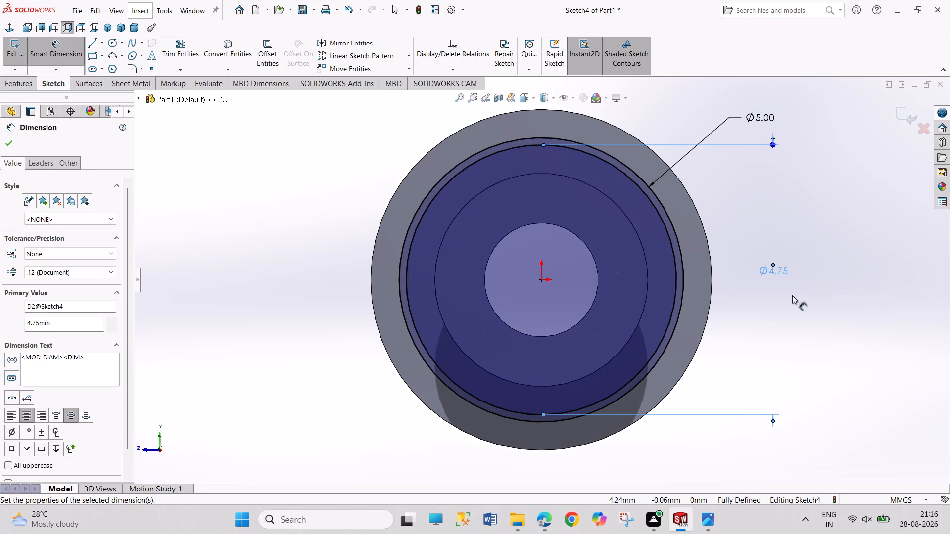
right_click(813, 318)
click(826, 352)
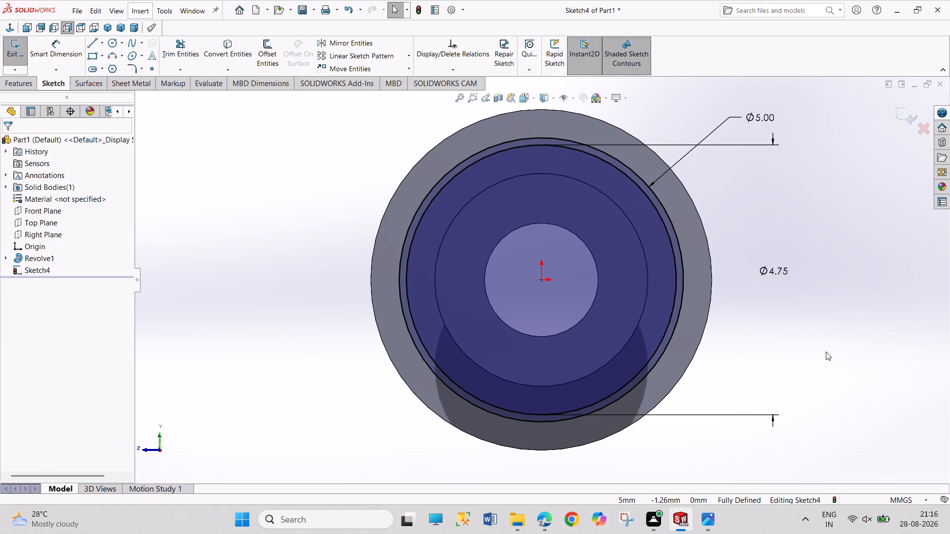
Sketch a small circle with a radius of about 0.31 mm, centred on the upper-left arc of the 4.75 mm circle.
click(113, 44)
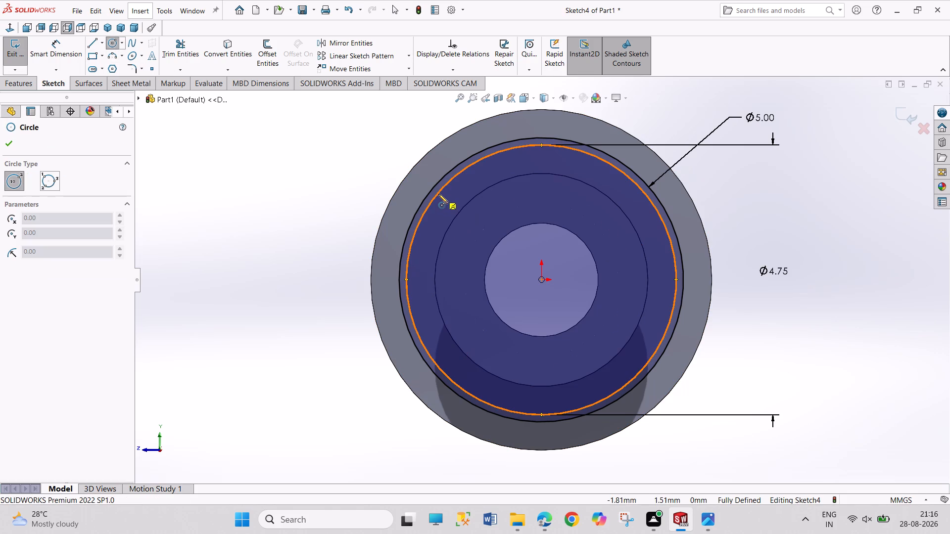
click(438, 194)
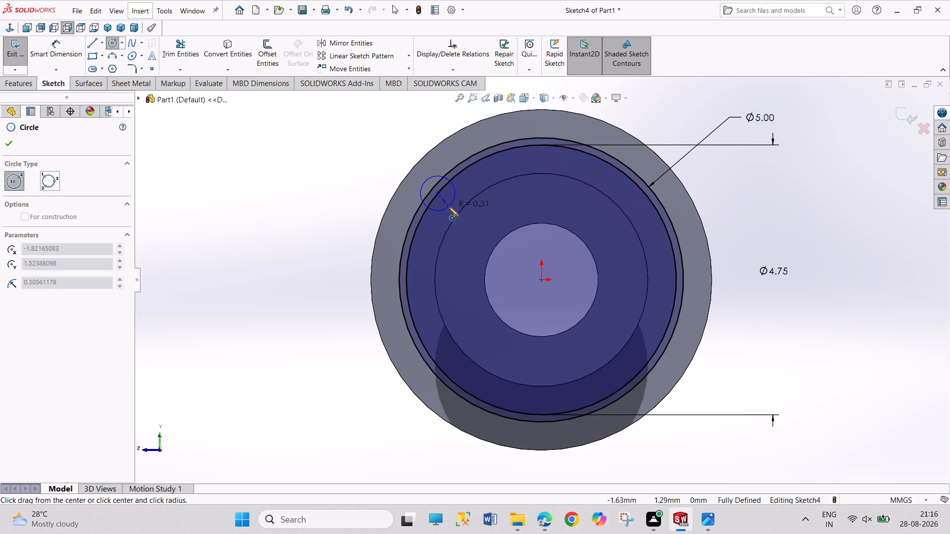
click(449, 207)
Dimension the small circle's diameter as 0.757*2 mm.
right_drag(288, 299, 302, 184)
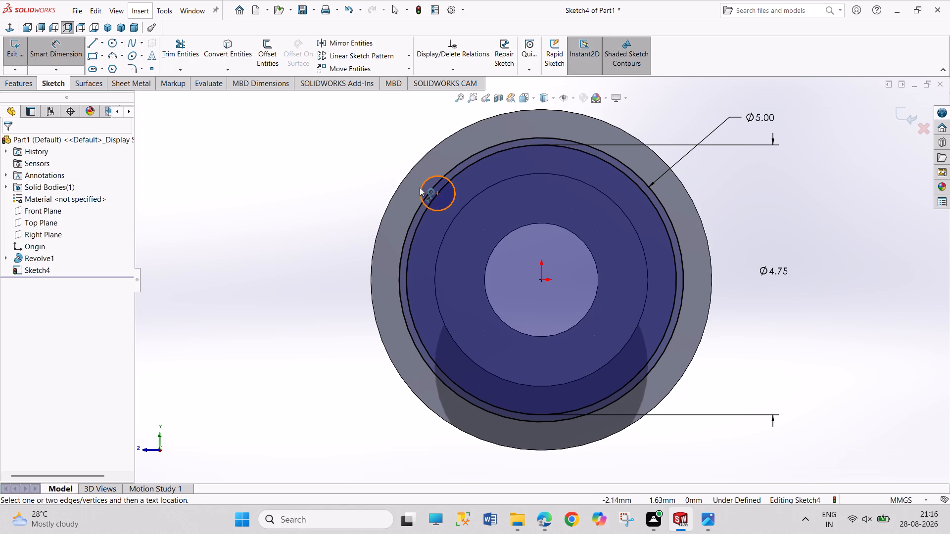
click(420, 187)
click(376, 150)
text(0.757*2)
key(Return)
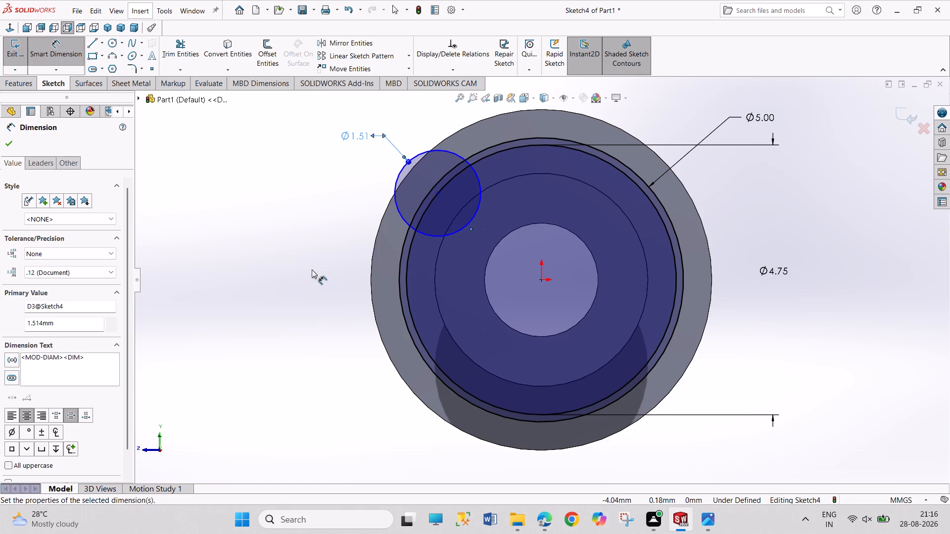
right_click(313, 269)
click(333, 302)
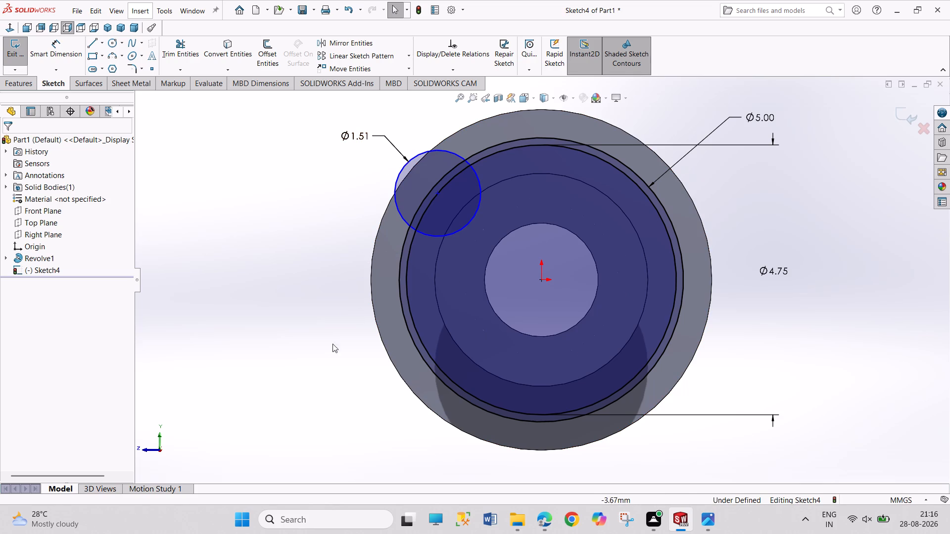
Dimension the horizontal distance from the small circle's centre to the origin as 1.575 mm and place its text left of the extension lines.
right_drag(328, 346, 325, 203)
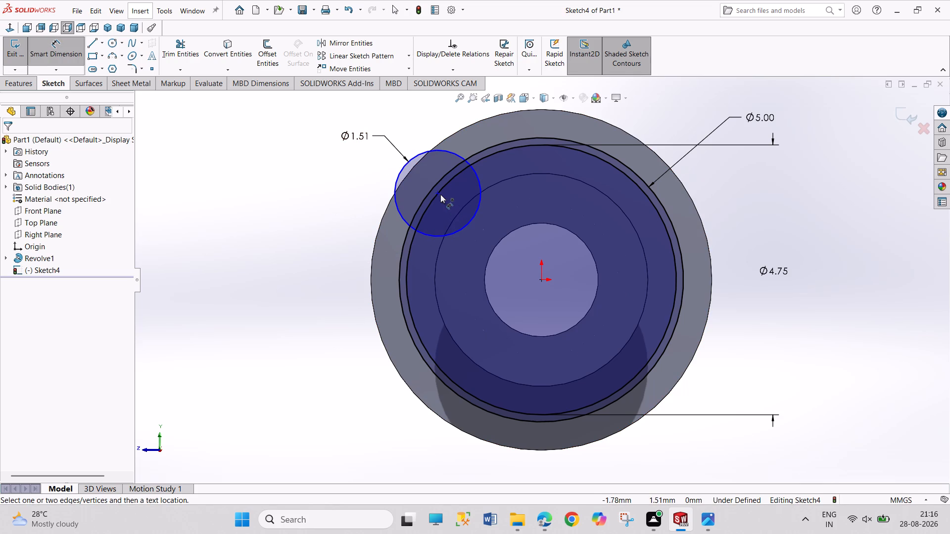
click(440, 194)
click(540, 280)
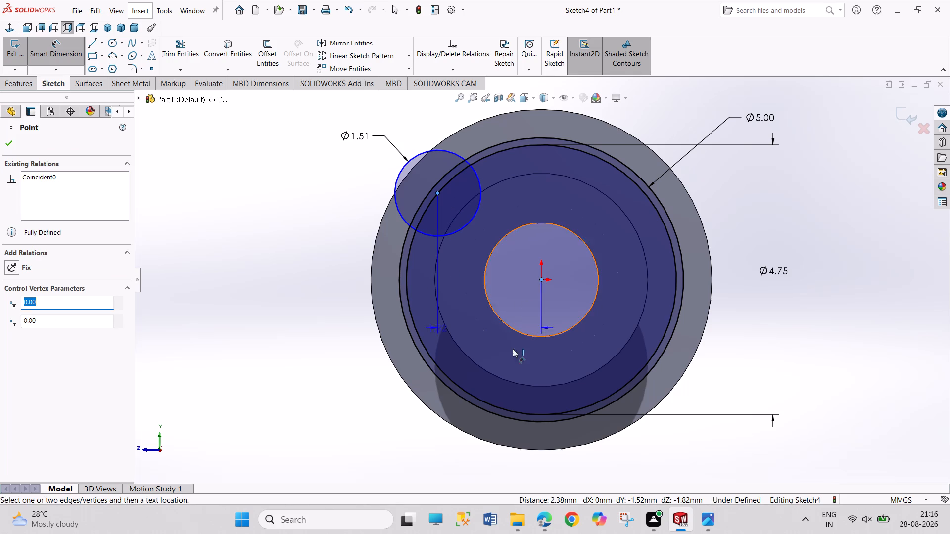
click(494, 463)
text(1.575)
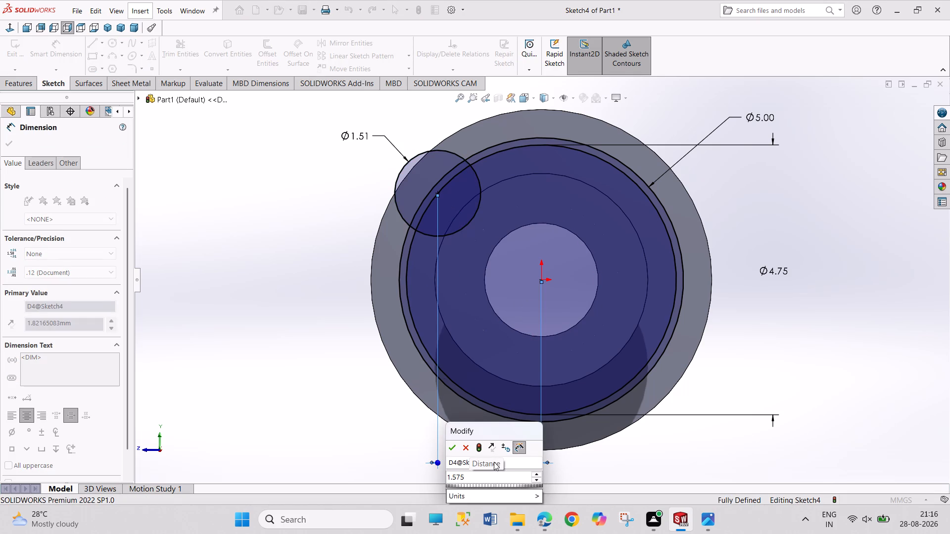
key(Return)
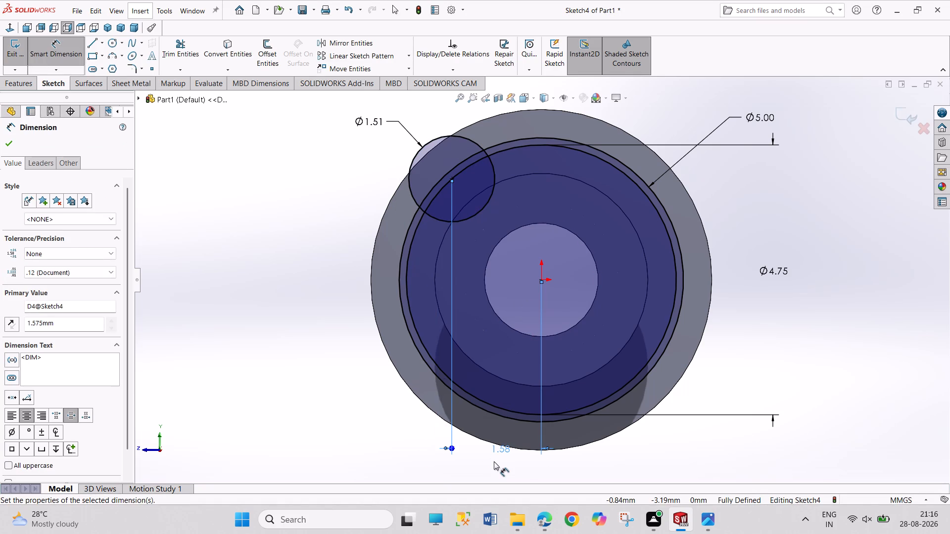
right_click(371, 413)
click(387, 445)
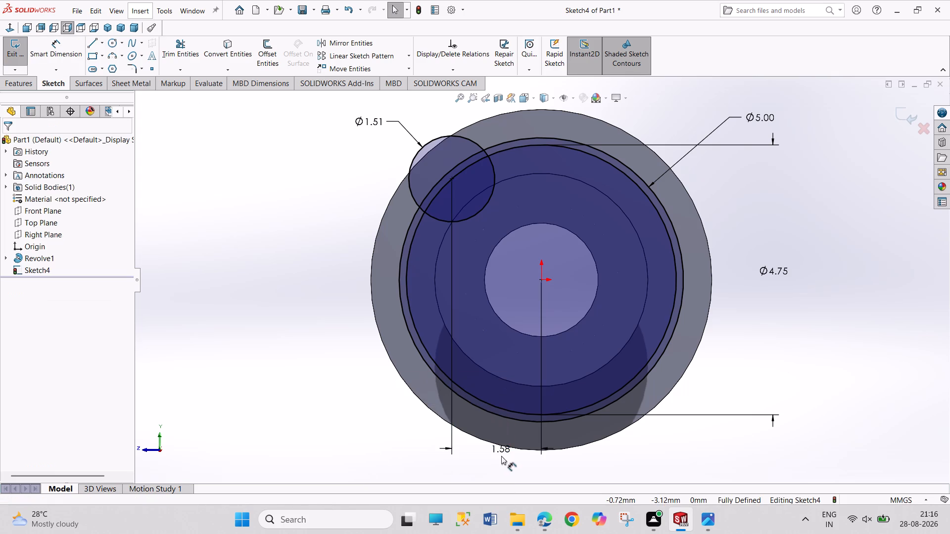
drag(499, 451, 376, 447)
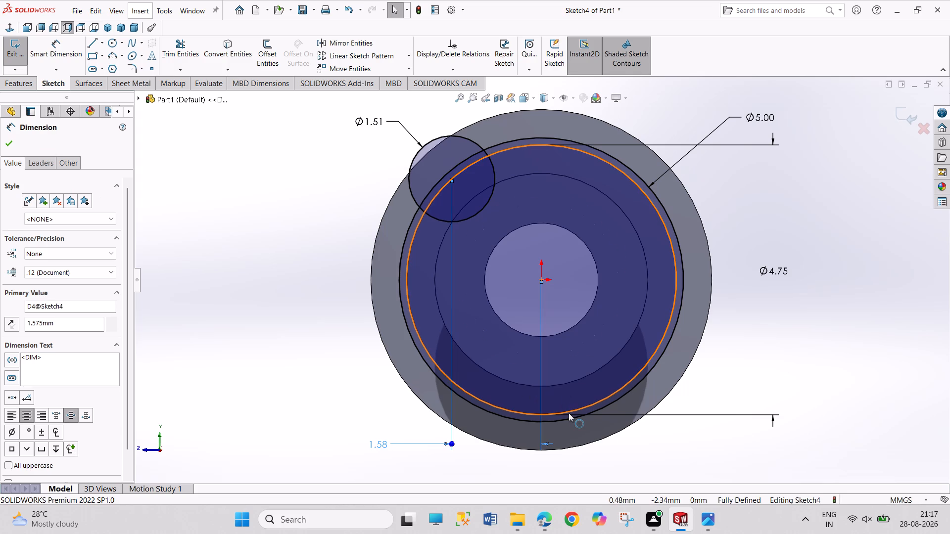
Convert the 4.75 mm diameter circle to construction geometry.
right_click(676, 281)
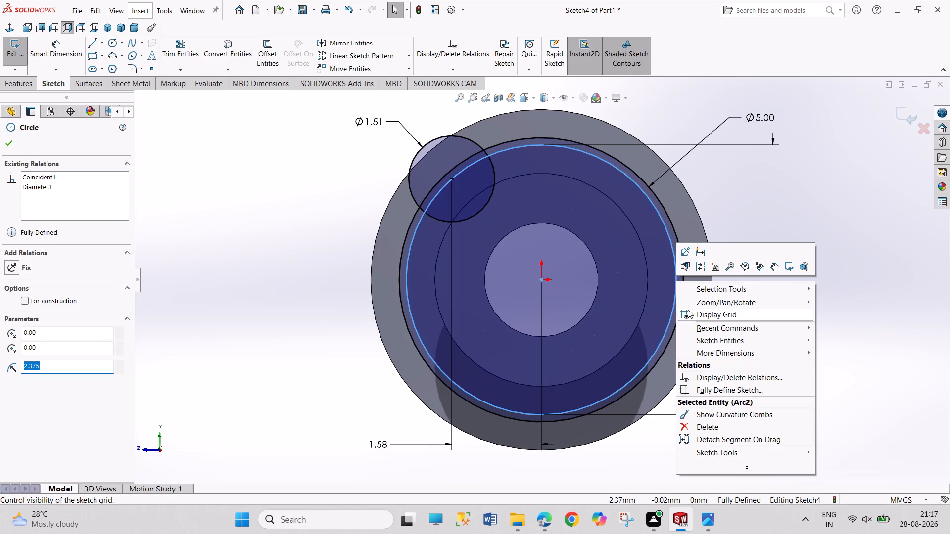
click(53, 305)
click(53, 301)
click(158, 300)
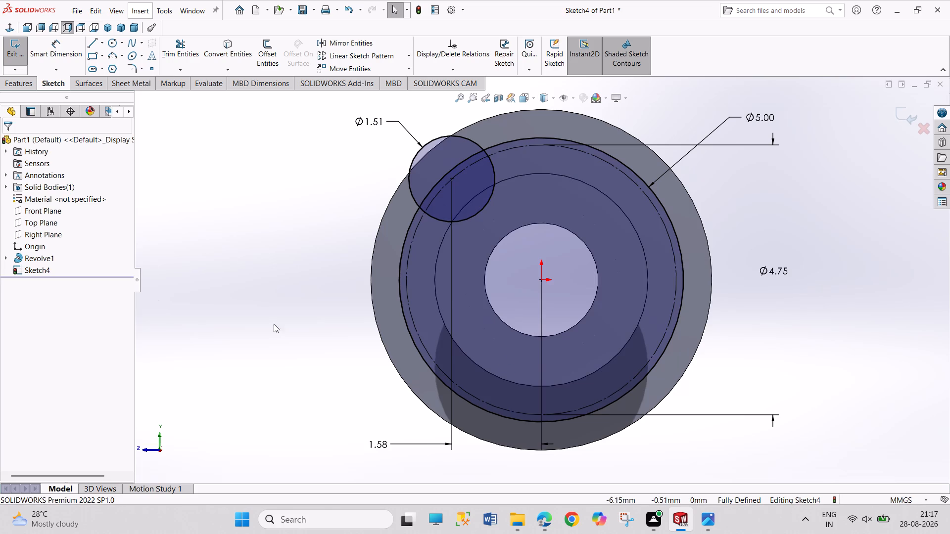
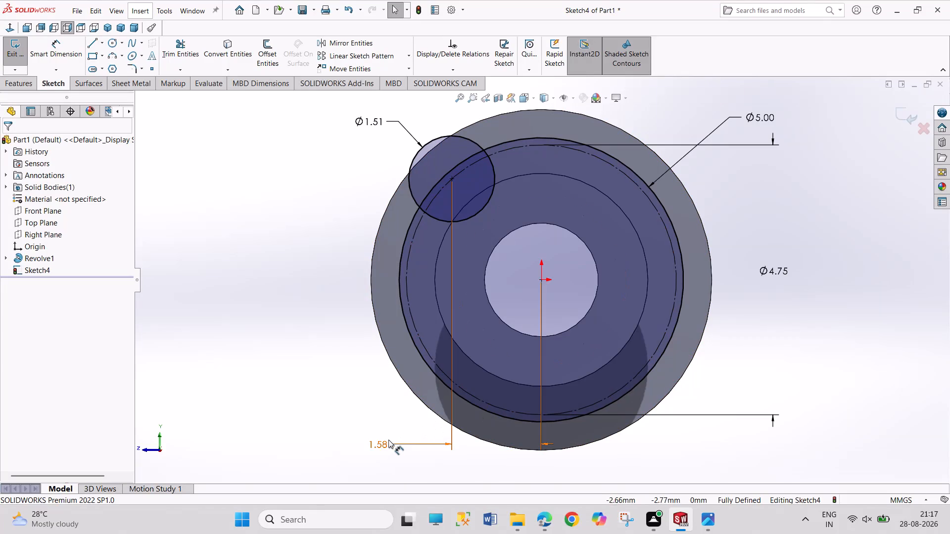
Reposition the 1.58 mm horizontal dimension slightly higher and the 4.75 mm diameter dimension closer to the circles.
drag(383, 445, 383, 438)
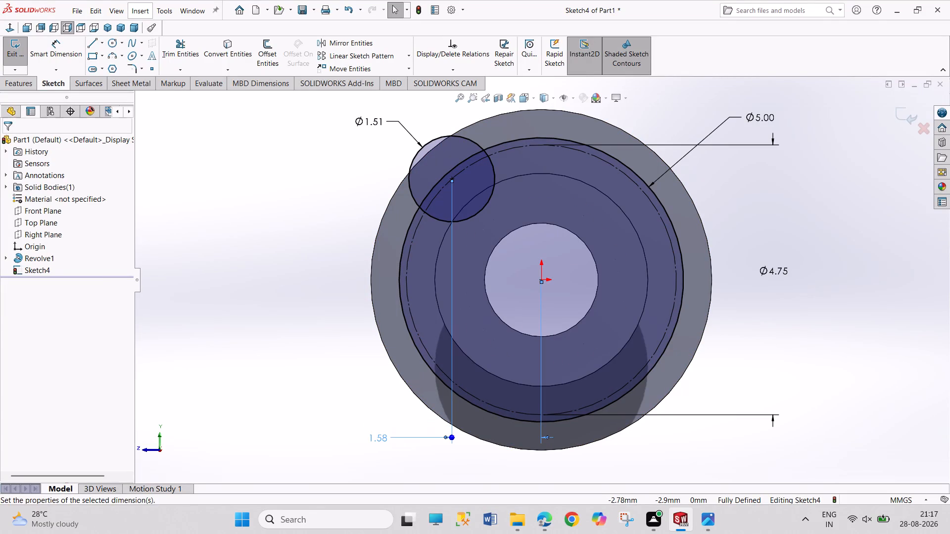
drag(784, 272, 762, 266)
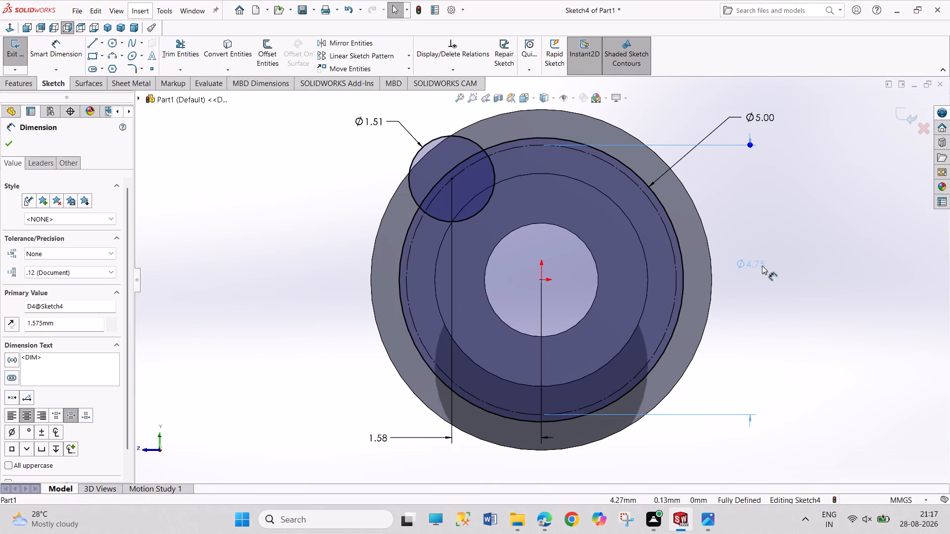
drag(762, 266, 766, 265)
click(789, 309)
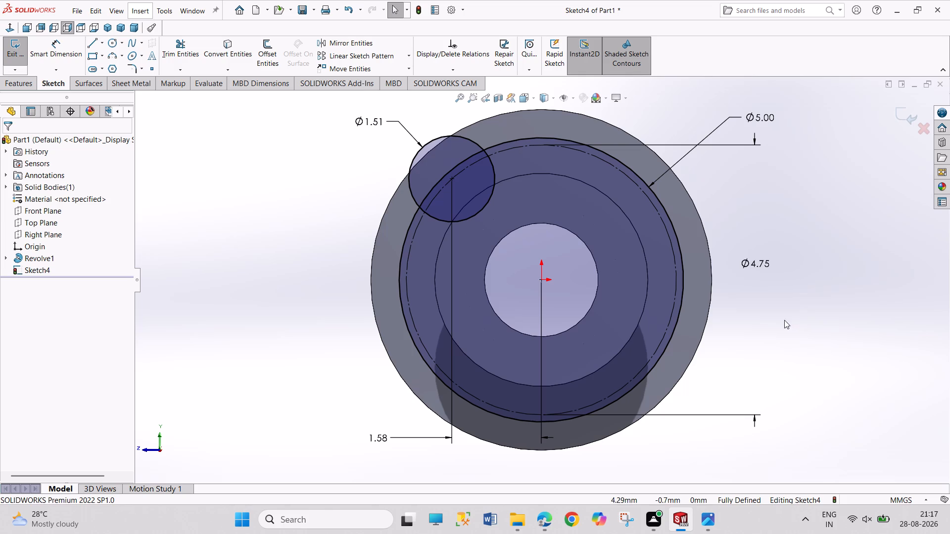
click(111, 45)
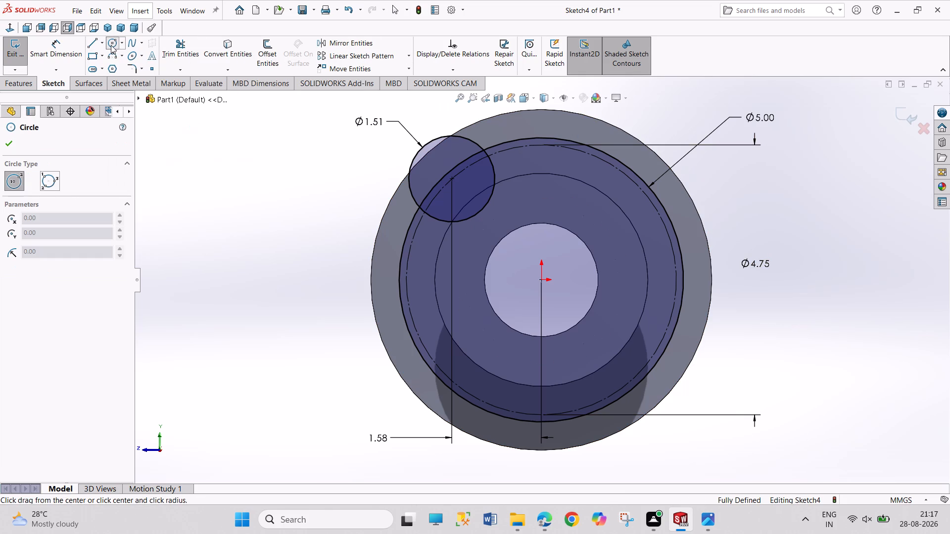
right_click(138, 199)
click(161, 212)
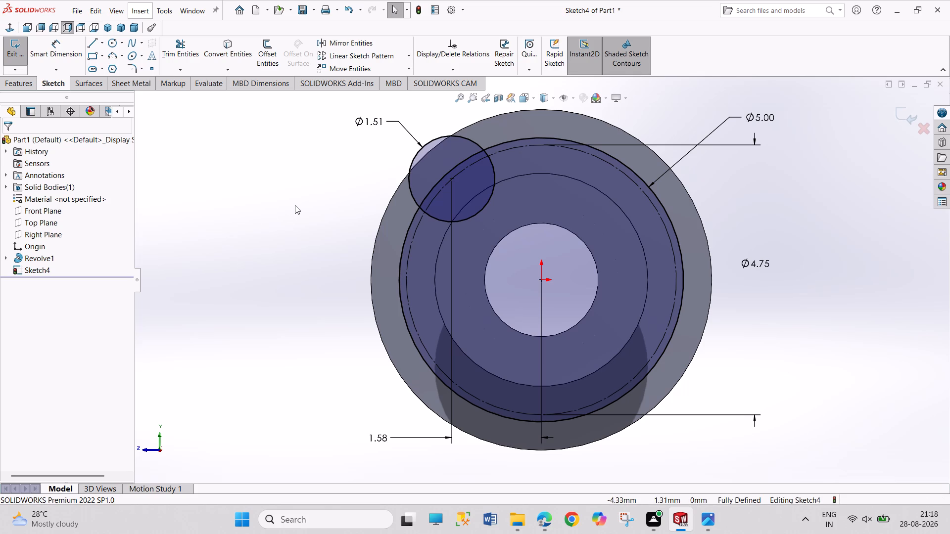
Set the small upper-left circle's diameter to 0.787*2 mm.
double_click(372, 122)
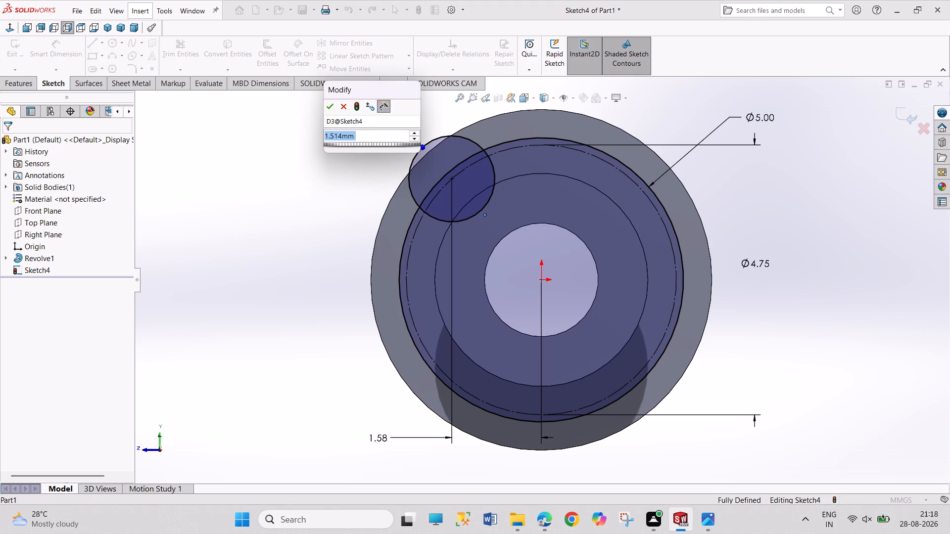
text(0.787*2)
key(Return)
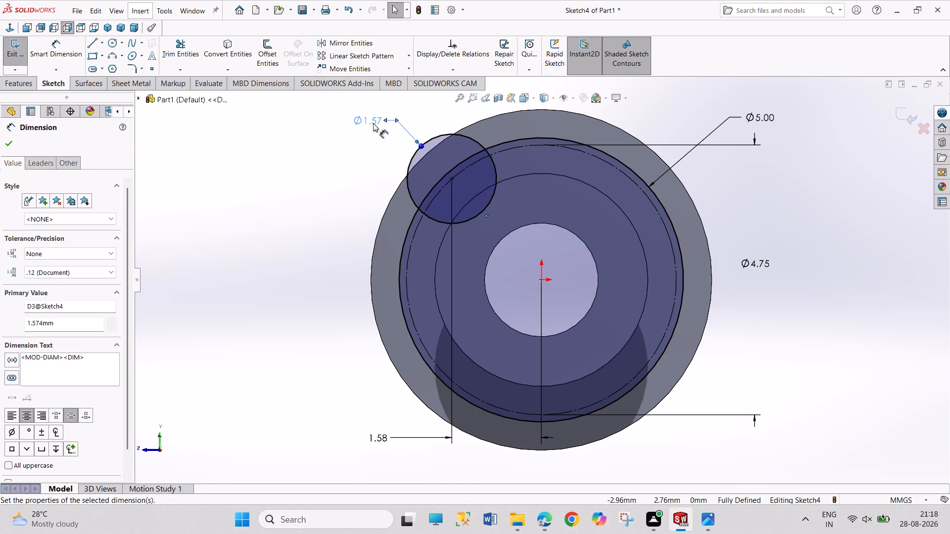
right_click(348, 203)
click(289, 281)
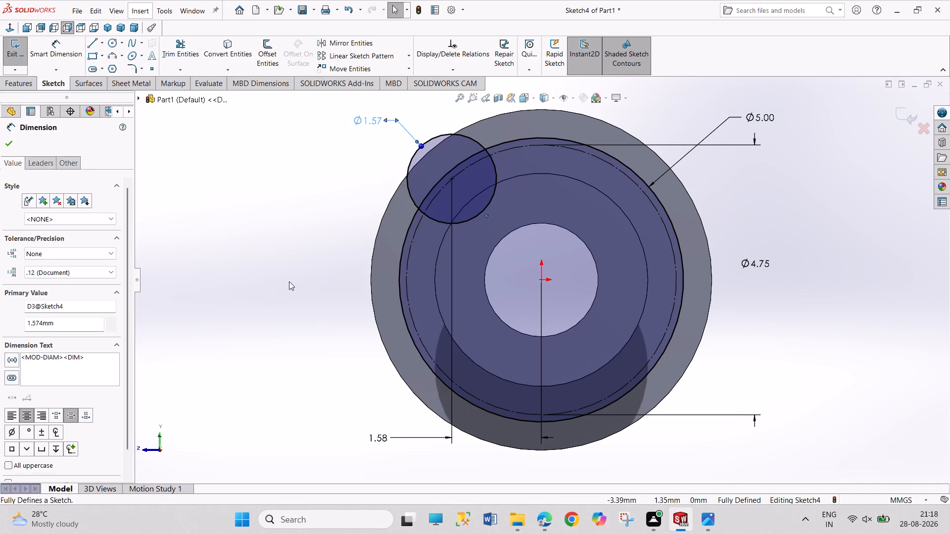
double_click(378, 125)
text(0.787*2)
key(Return)
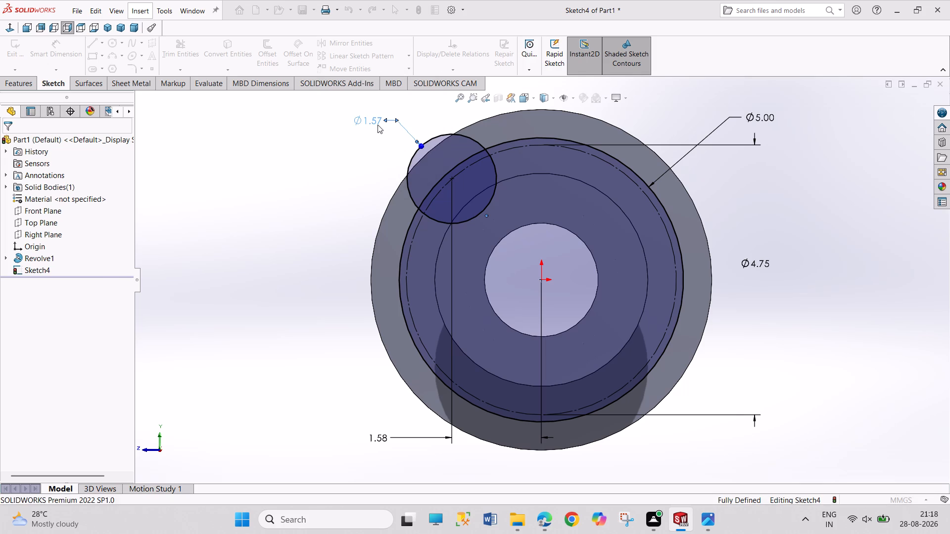
right_click(323, 181)
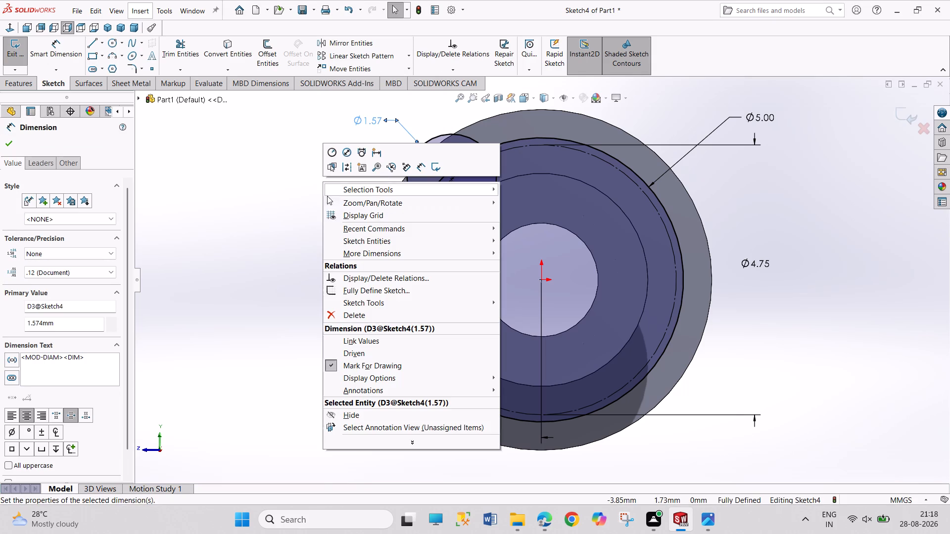
click(280, 242)
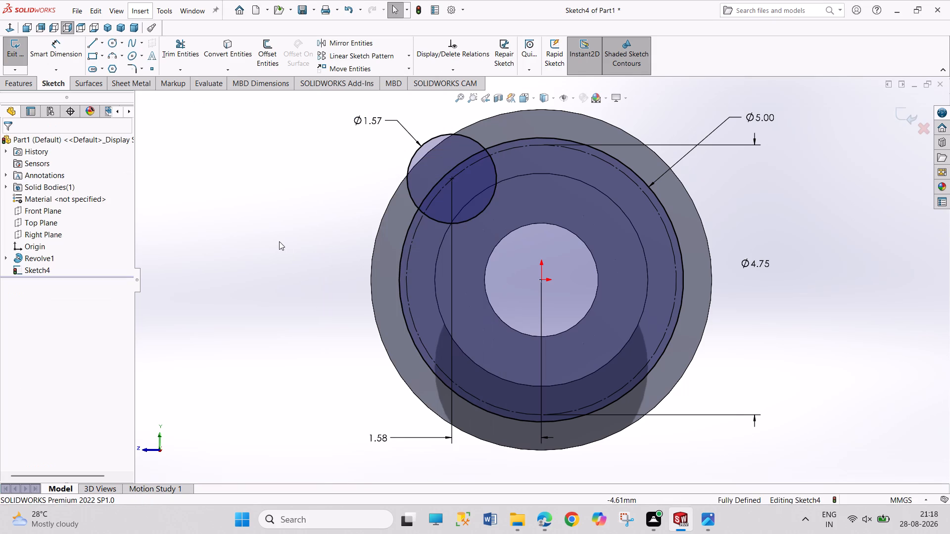
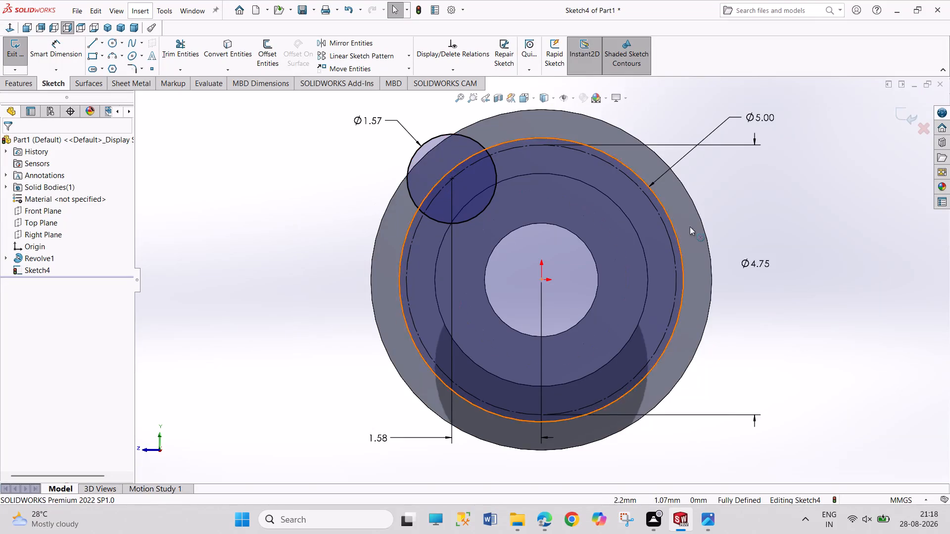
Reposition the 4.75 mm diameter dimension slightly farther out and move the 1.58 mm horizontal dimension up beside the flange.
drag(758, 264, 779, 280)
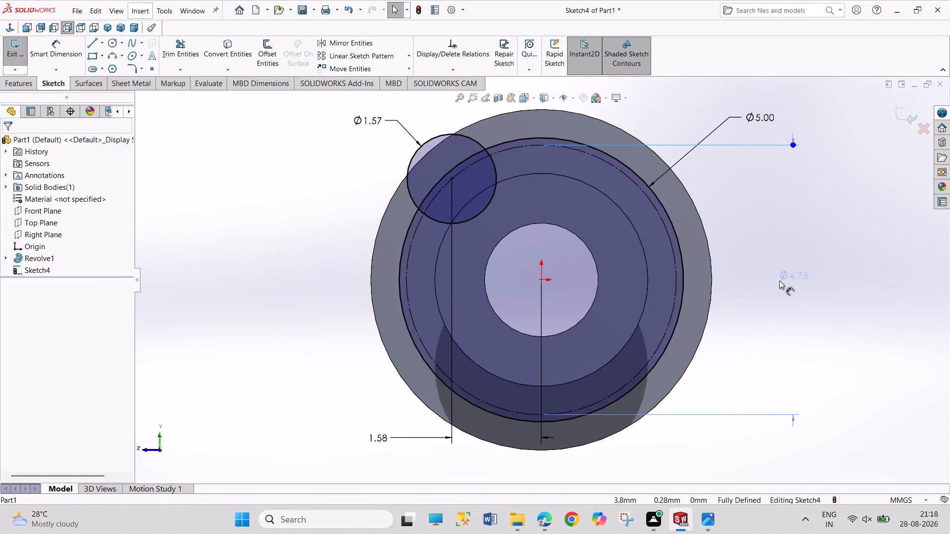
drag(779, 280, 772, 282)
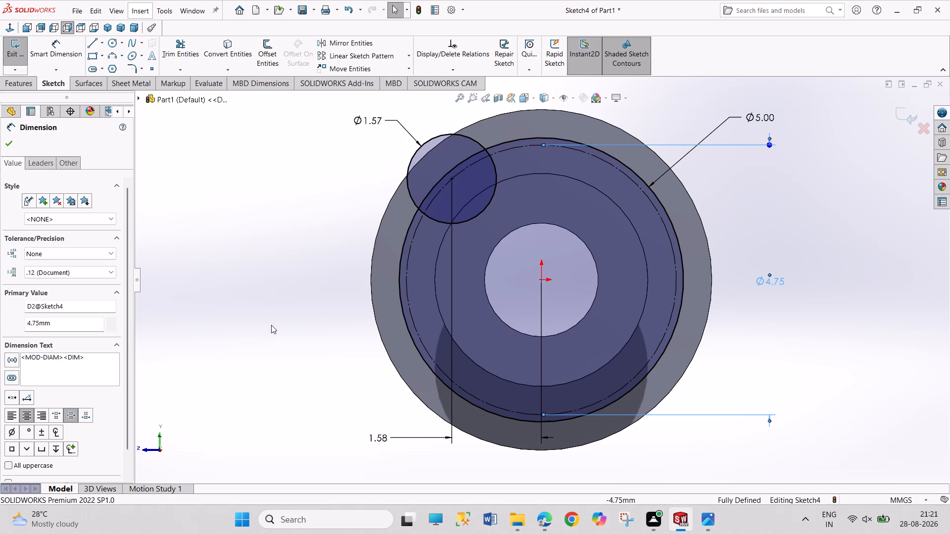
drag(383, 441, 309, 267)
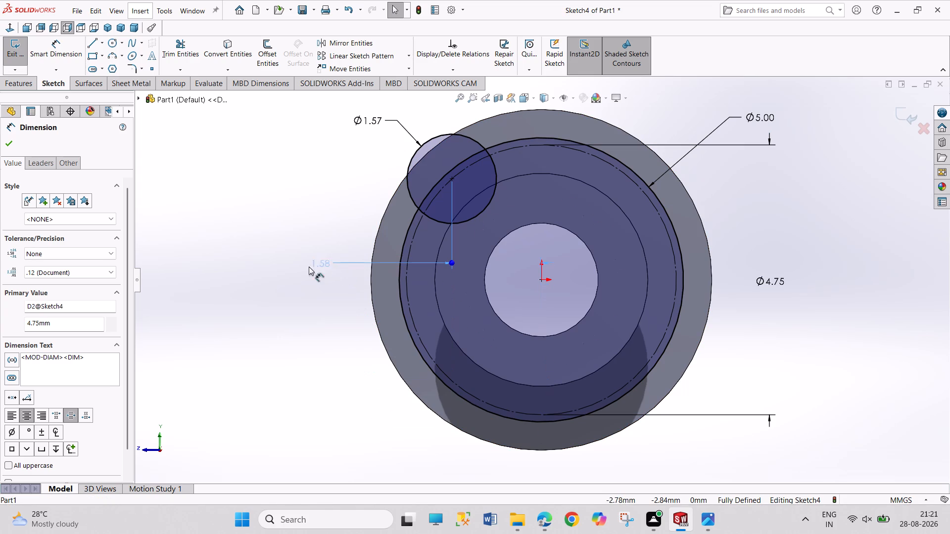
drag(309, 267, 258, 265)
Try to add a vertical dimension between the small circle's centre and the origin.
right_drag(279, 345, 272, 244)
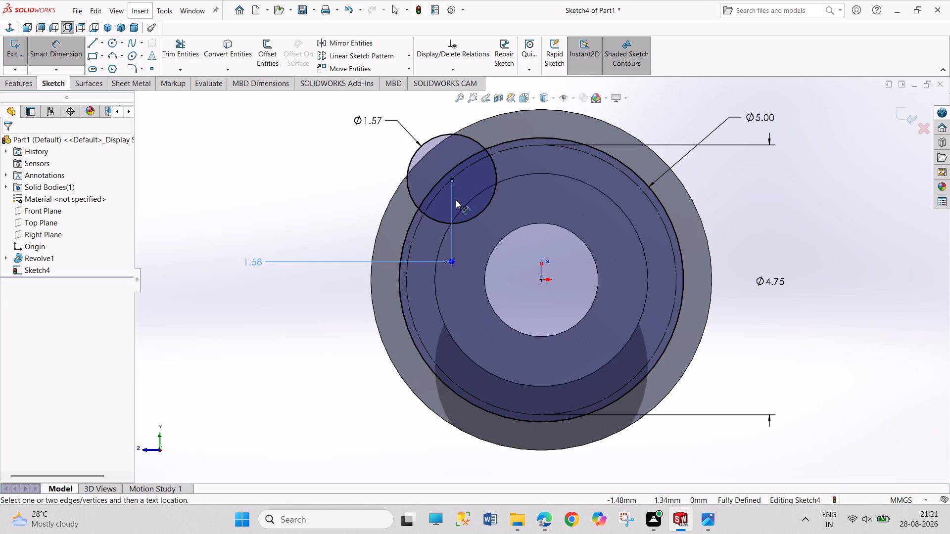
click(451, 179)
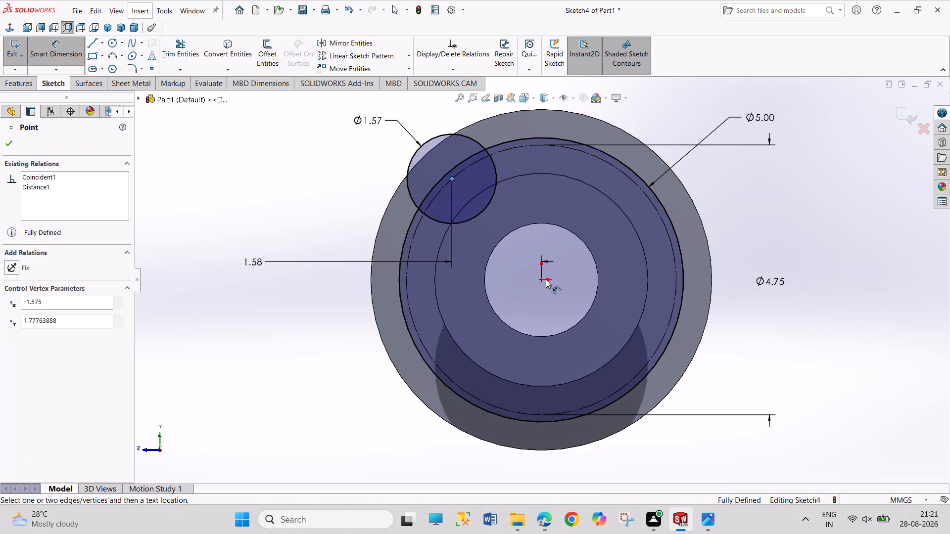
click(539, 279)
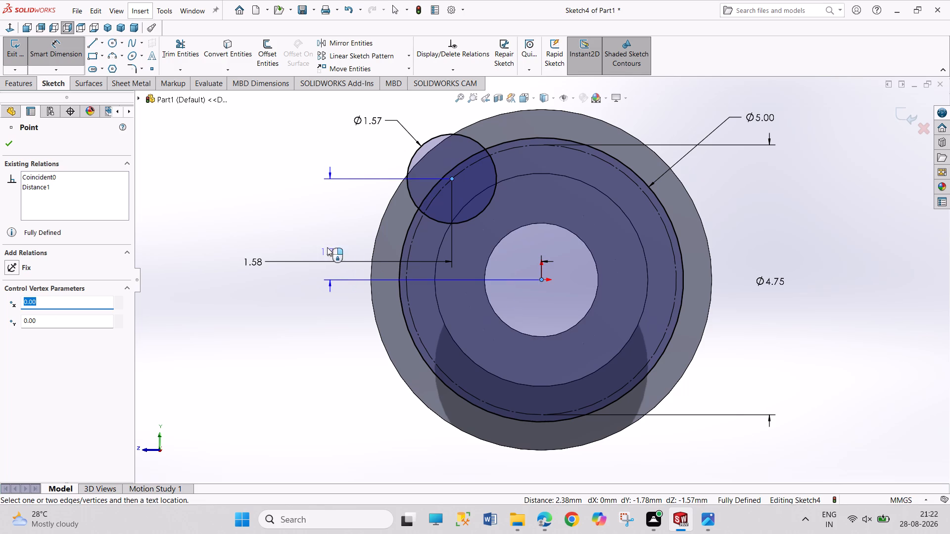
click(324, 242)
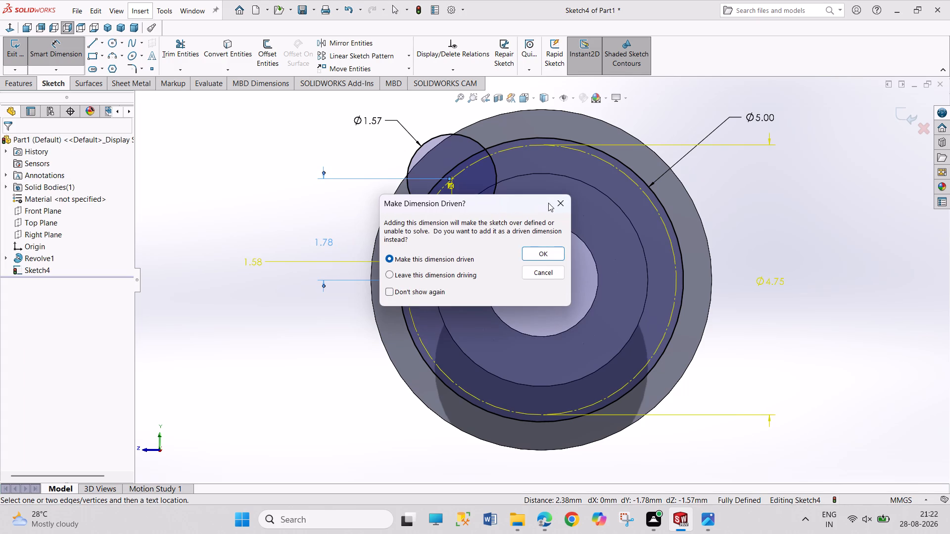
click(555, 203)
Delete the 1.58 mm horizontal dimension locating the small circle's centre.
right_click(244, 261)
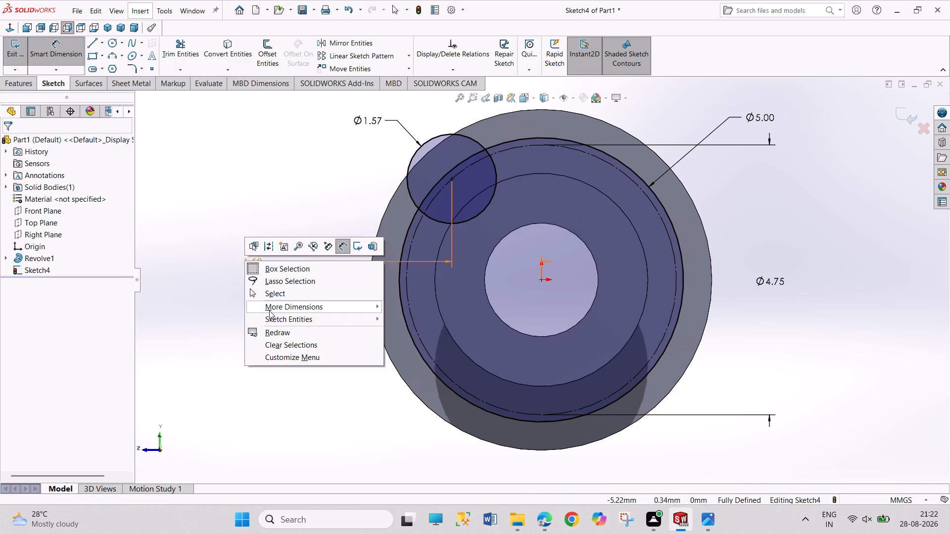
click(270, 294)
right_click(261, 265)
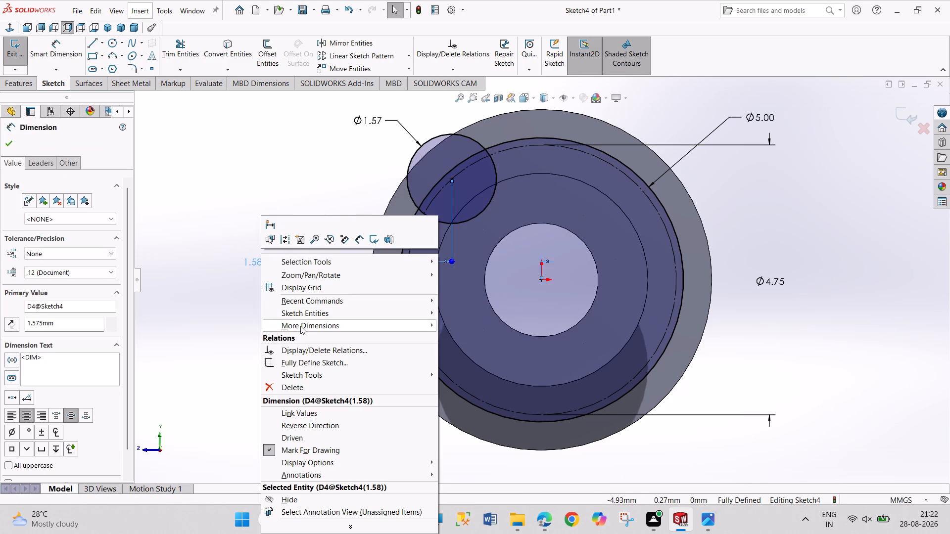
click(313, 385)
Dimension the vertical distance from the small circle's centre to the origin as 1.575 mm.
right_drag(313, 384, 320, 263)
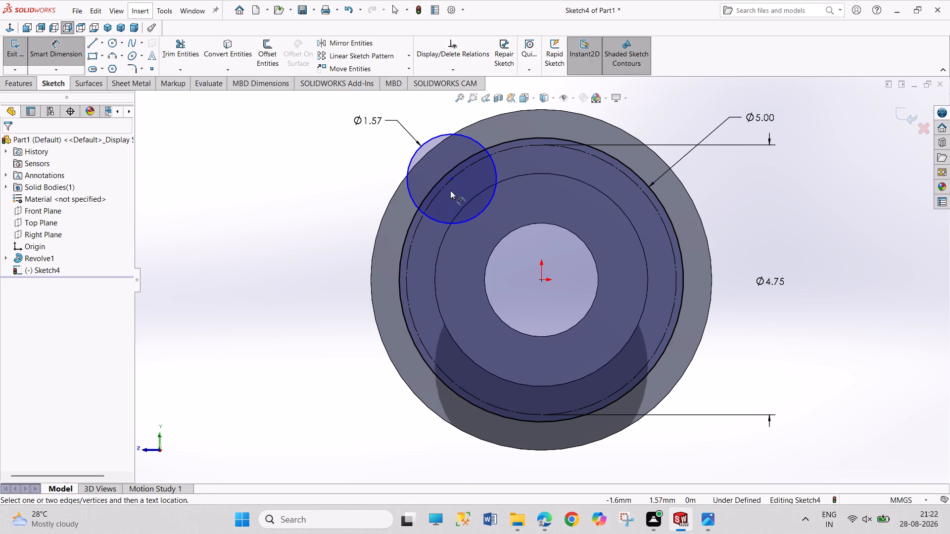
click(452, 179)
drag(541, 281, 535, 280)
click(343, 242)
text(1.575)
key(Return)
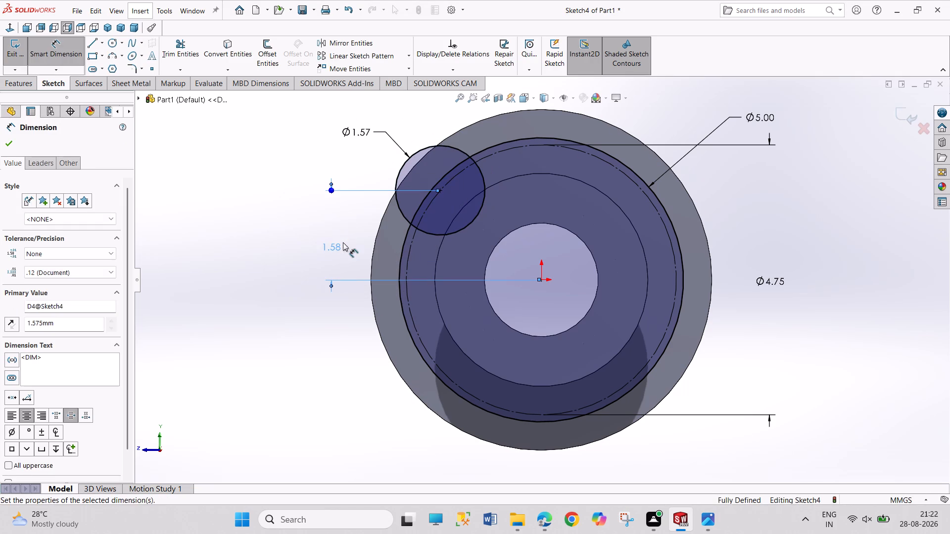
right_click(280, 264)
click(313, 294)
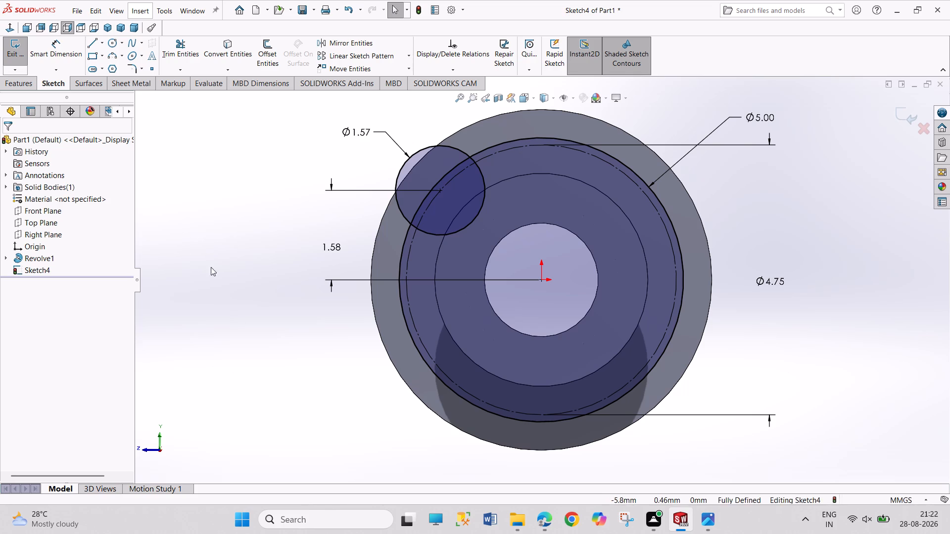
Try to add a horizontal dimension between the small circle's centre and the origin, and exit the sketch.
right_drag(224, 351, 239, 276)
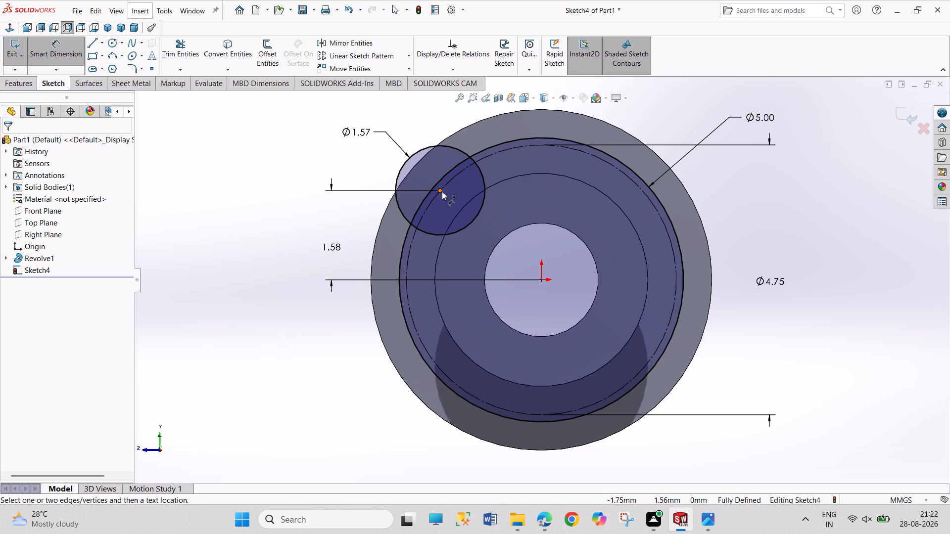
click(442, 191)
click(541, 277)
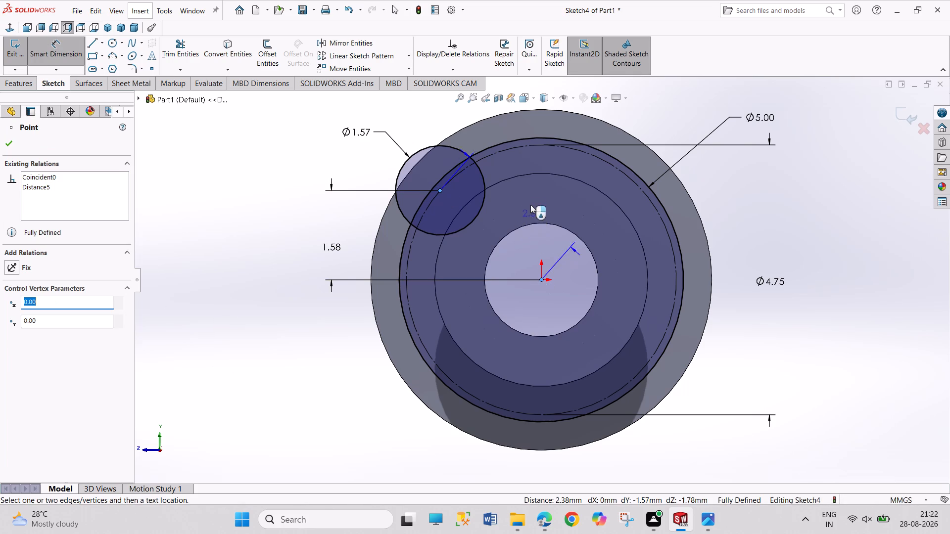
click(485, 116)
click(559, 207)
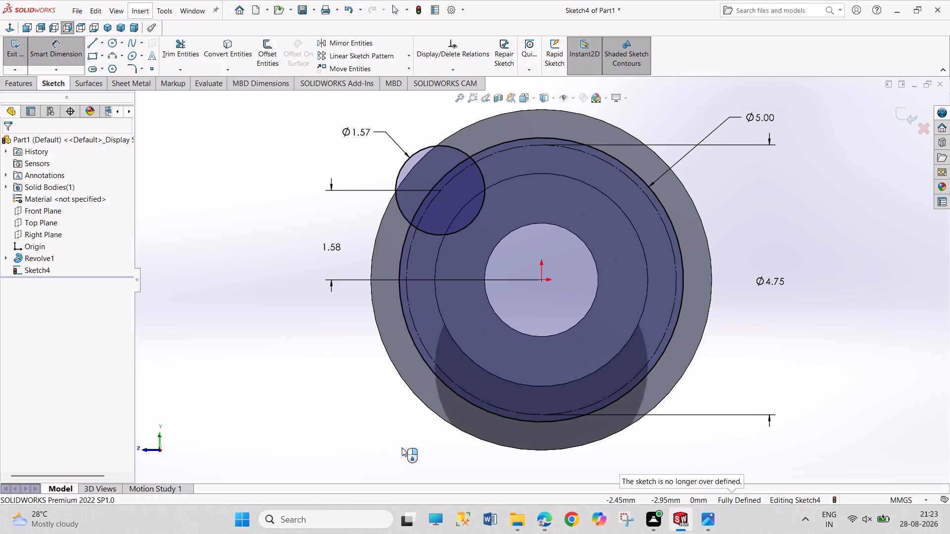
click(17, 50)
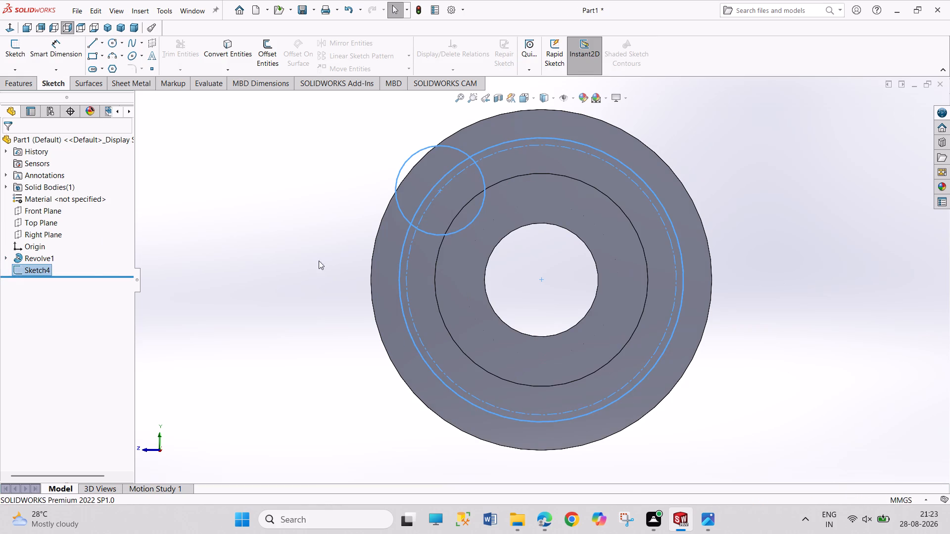
Undo all dimensions and circles of the flange lobe sketch until it is empty, and close the sketch.
key(ctrl+z)
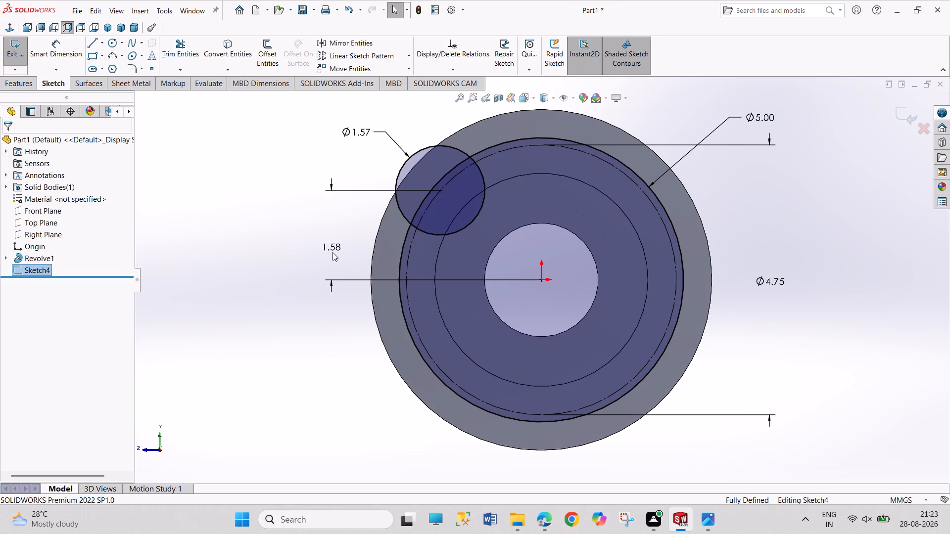
key(ctrl+z)
key(ctrl+z)
key(ctrl+z)
key(z)
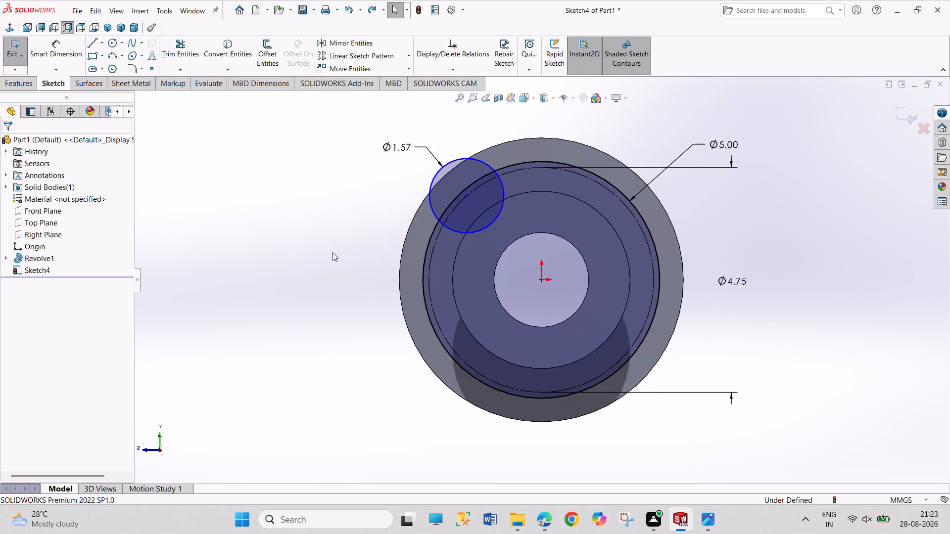
key(ctrl+z)
key(ctrl+z)
key(ctrl+z)
key(ctrl+z)
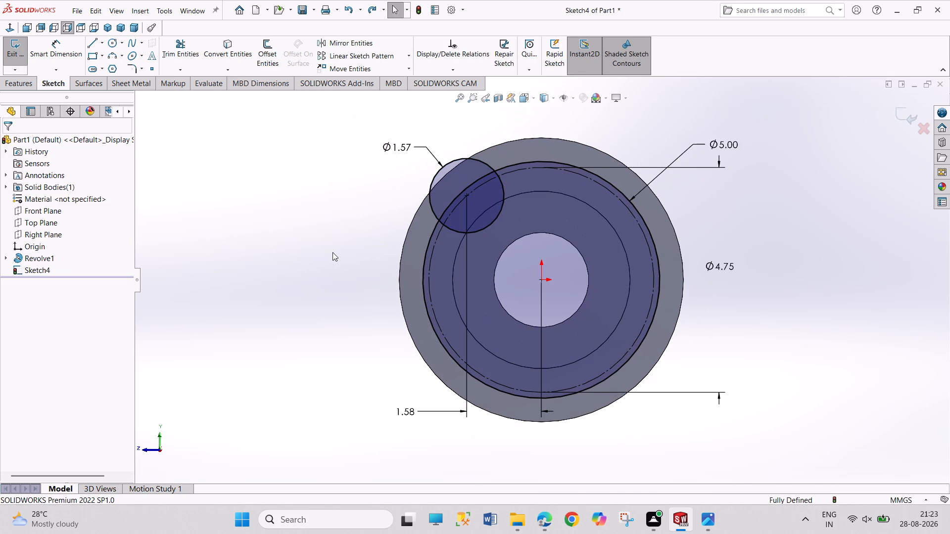
key(ctrl+z)
key(ctrl+z)
key(ctrl+z)
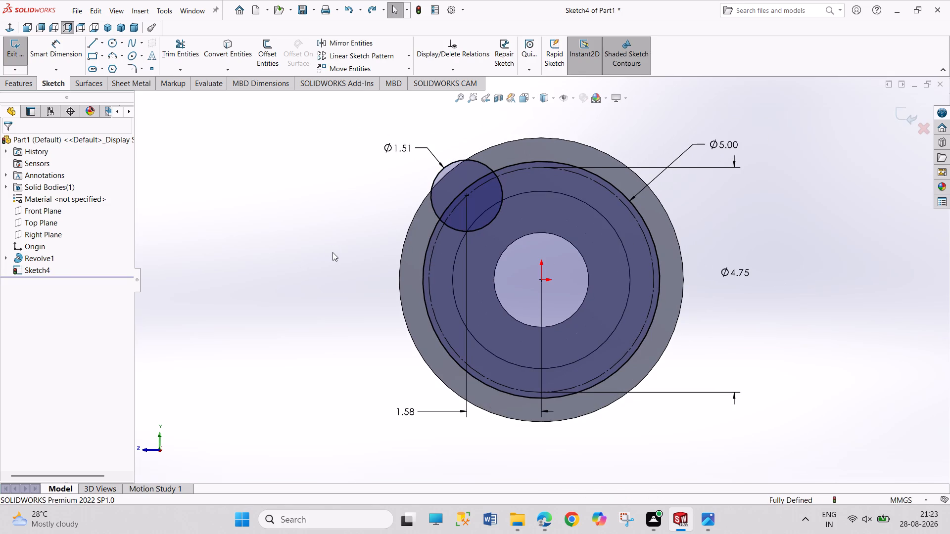
key(ctrl+z)
key(ctrl+z)
key(ctrl+z)
key(ctrl+z)
key(ctrl+z)
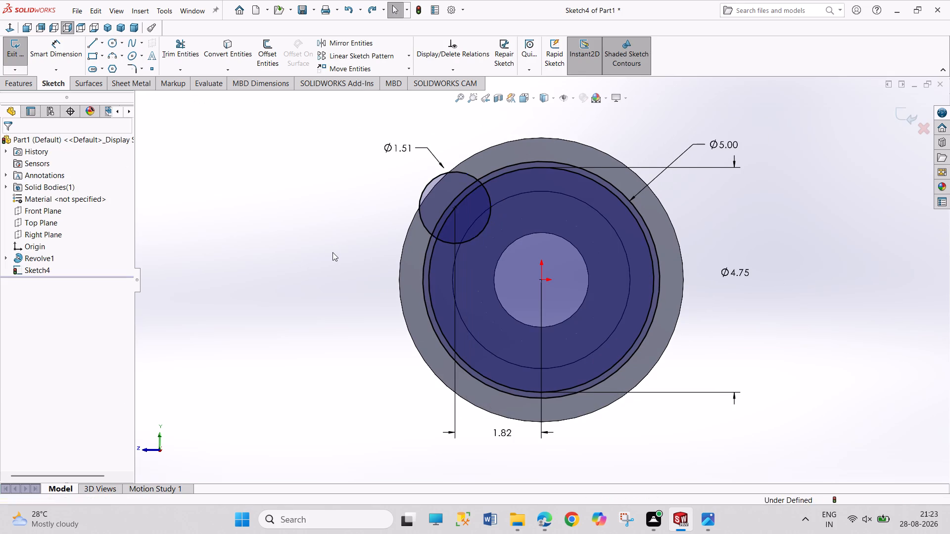
key(ctrl+z)
key(ctrl+z)
key(ctrl+z)
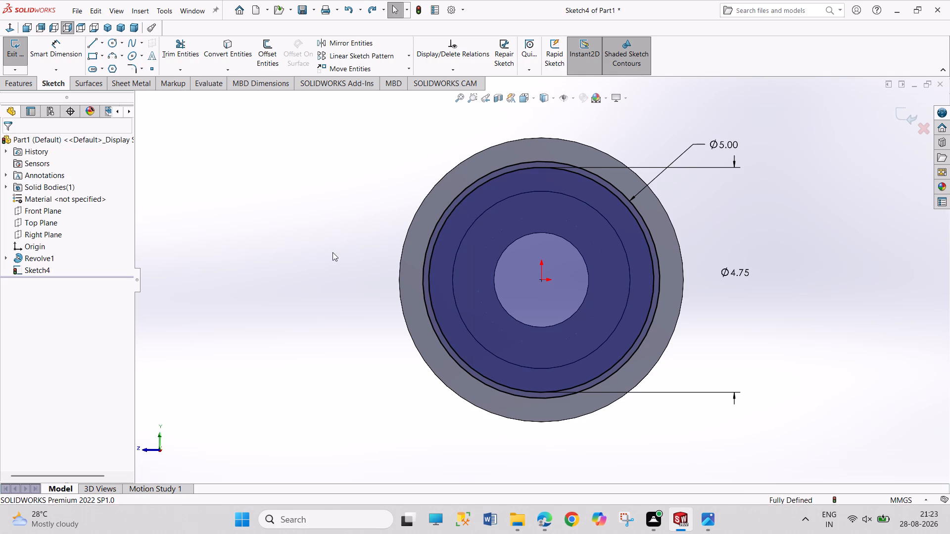
key(ctrl+z)
key(ctrl+z)
key(ctrl+z)
key(ctrl+z)
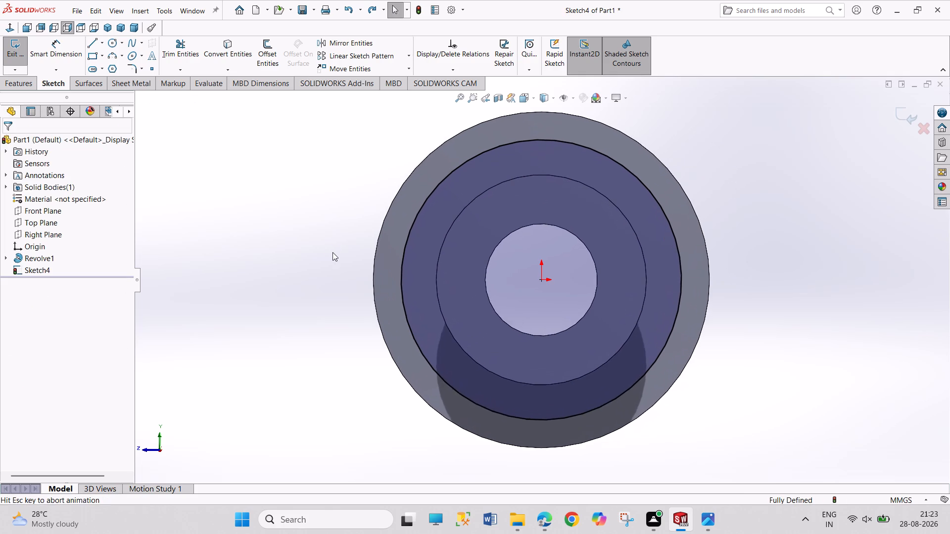
key(ctrl+z)
key(ctrl+z)
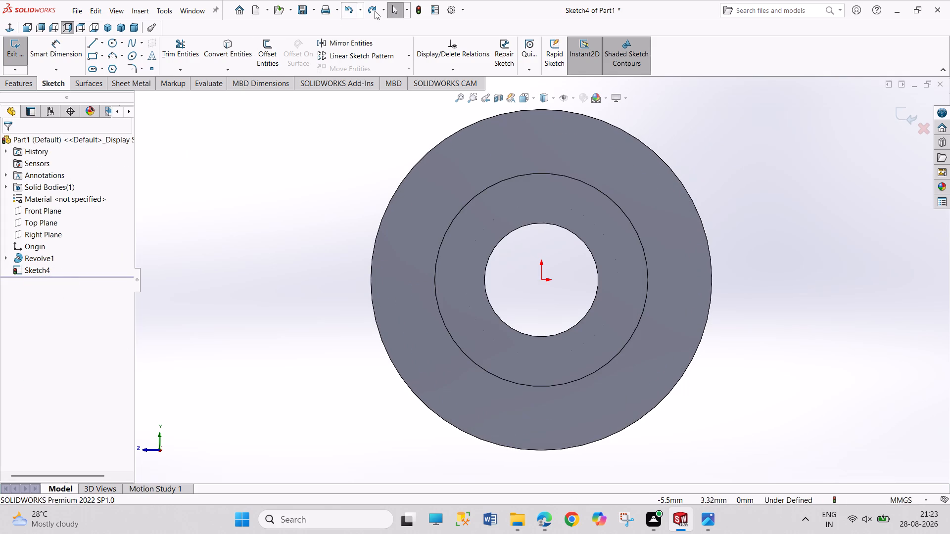
click(420, 4)
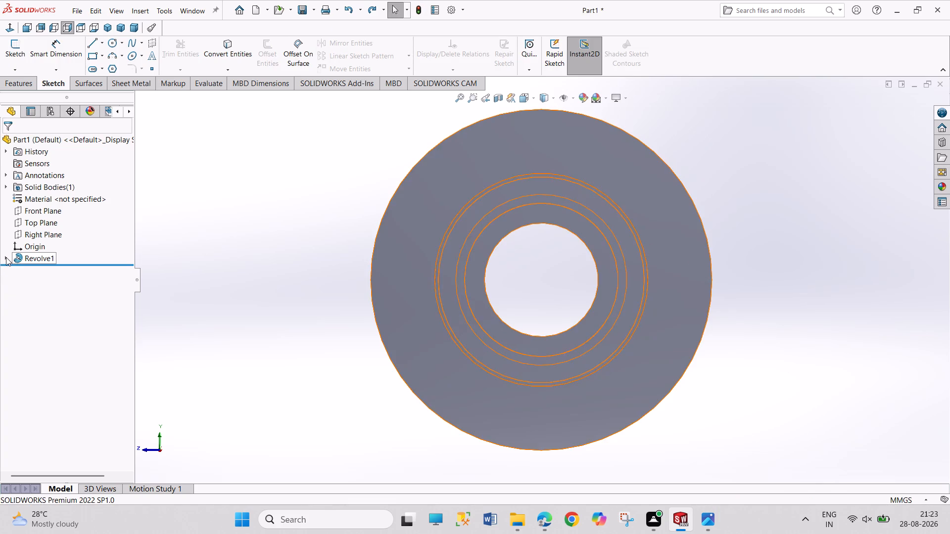
Edit the revolve's profile sketch to move the 3.00 mm and 1.81 mm height dimensions farther out from the profile, and exit it.
click(6, 257)
click(43, 272)
click(51, 247)
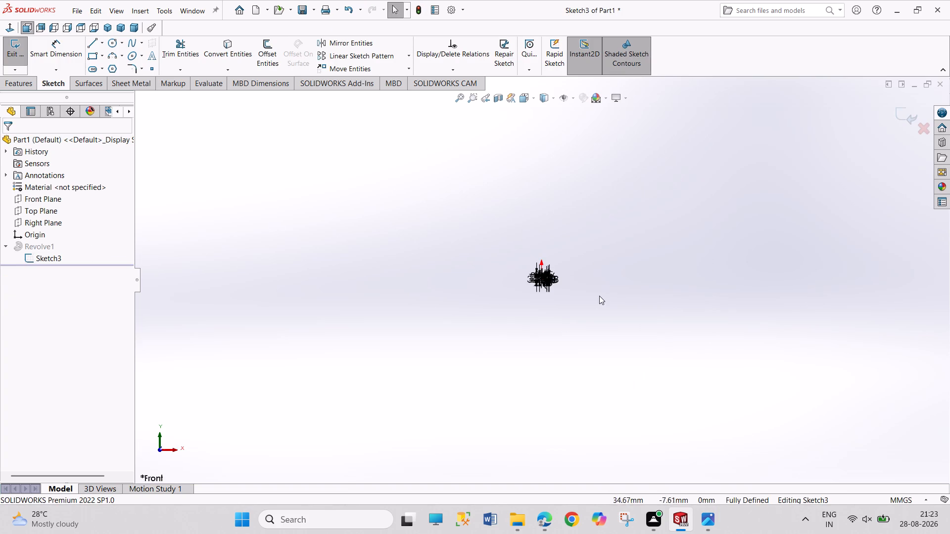
scroll(598, 296, down, 3)
scroll(455, 285, down, 5)
scroll(665, 224, down, 5)
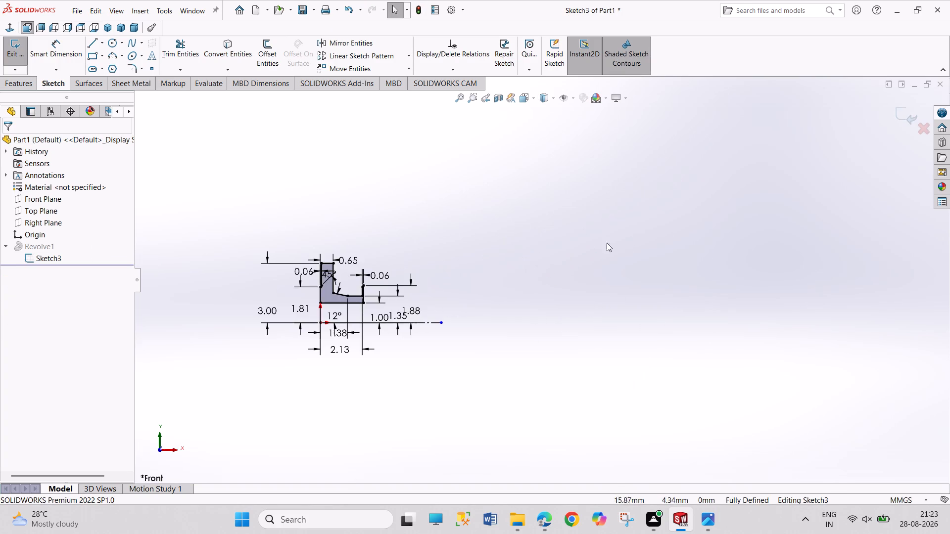
scroll(491, 351, down, 3)
scroll(286, 366, up, 2)
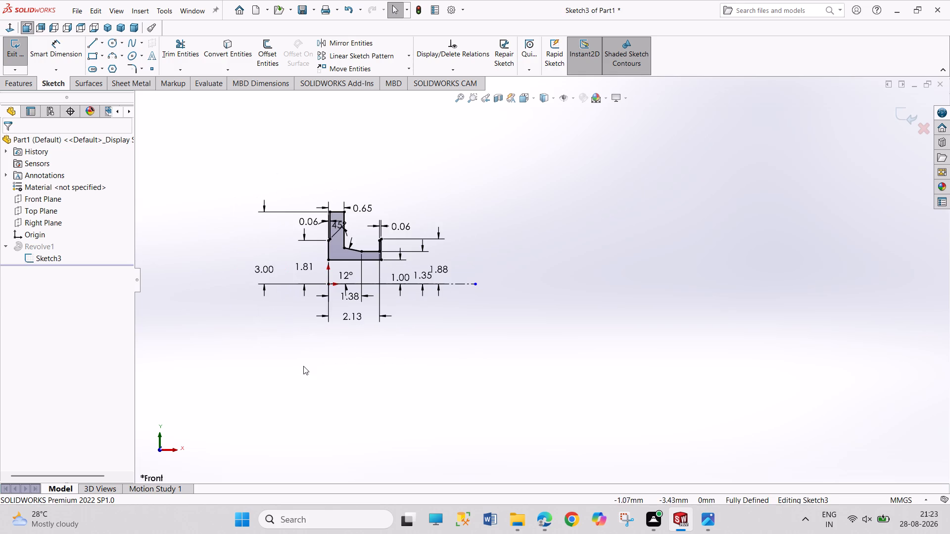
scroll(304, 366, down, 1)
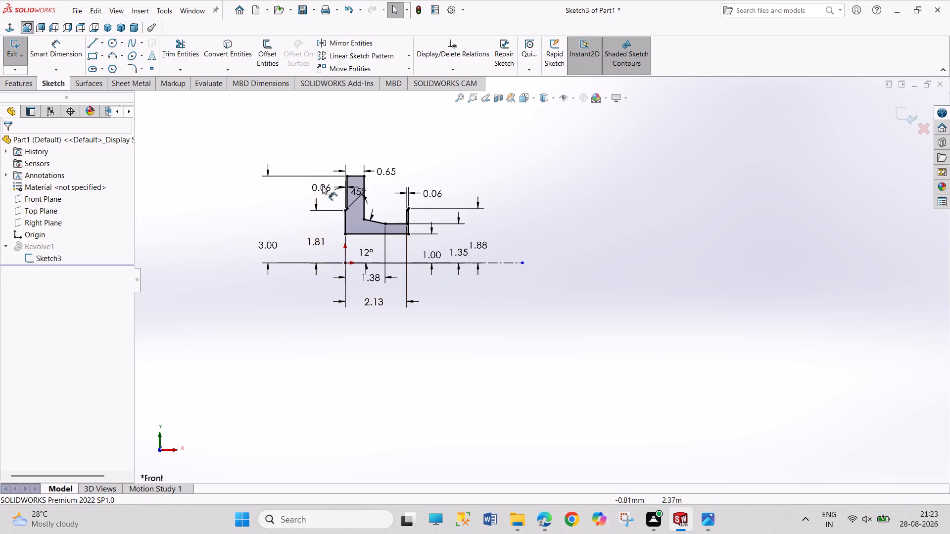
scroll(333, 163, down, 4)
scroll(468, 448, up, 2)
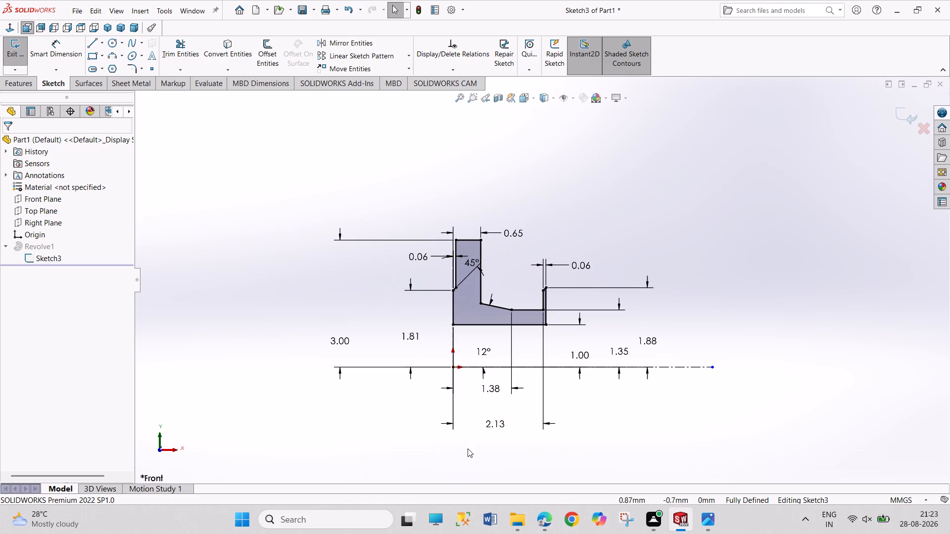
drag(342, 343, 272, 330)
drag(406, 335, 334, 343)
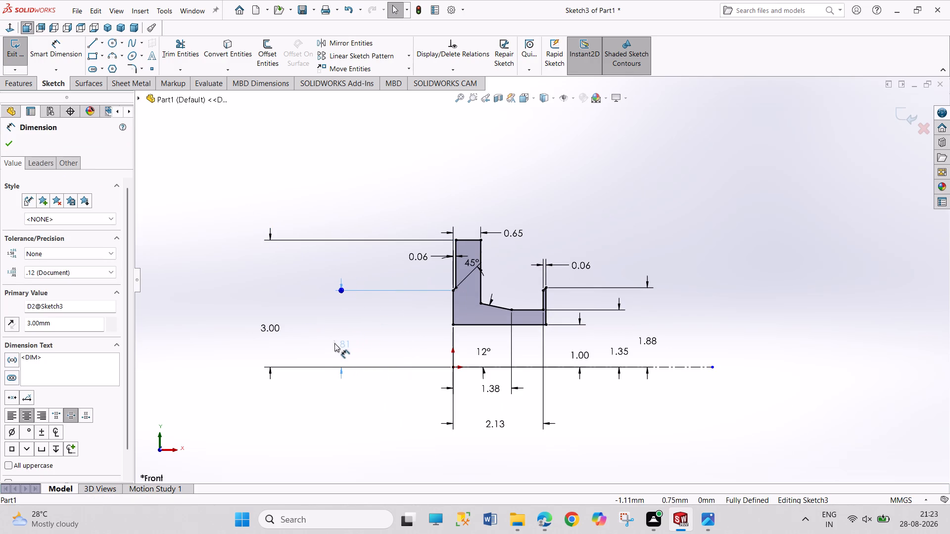
drag(334, 343, 334, 344)
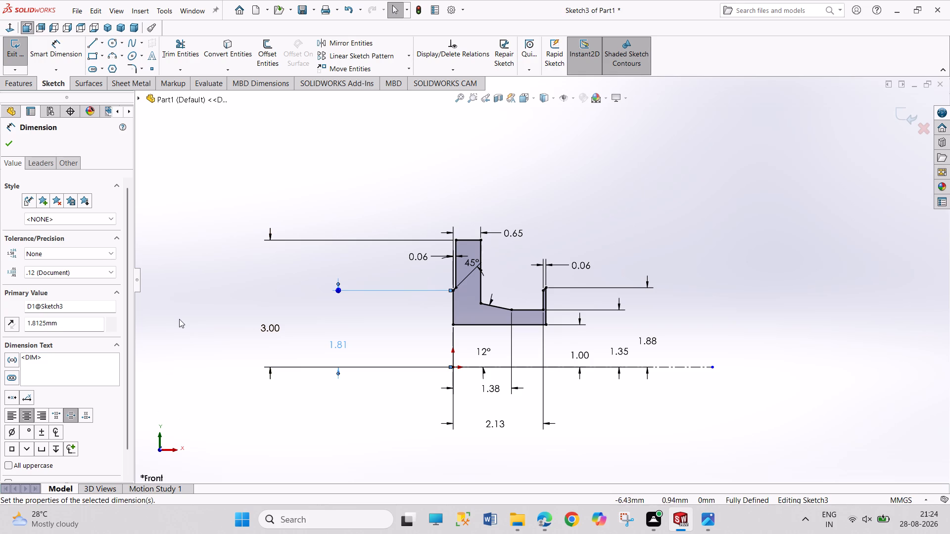
click(16, 60)
Start a new sketch on the ring-shaped end face of the revolved body's smaller flange.
middle_drag(637, 355, 613, 352)
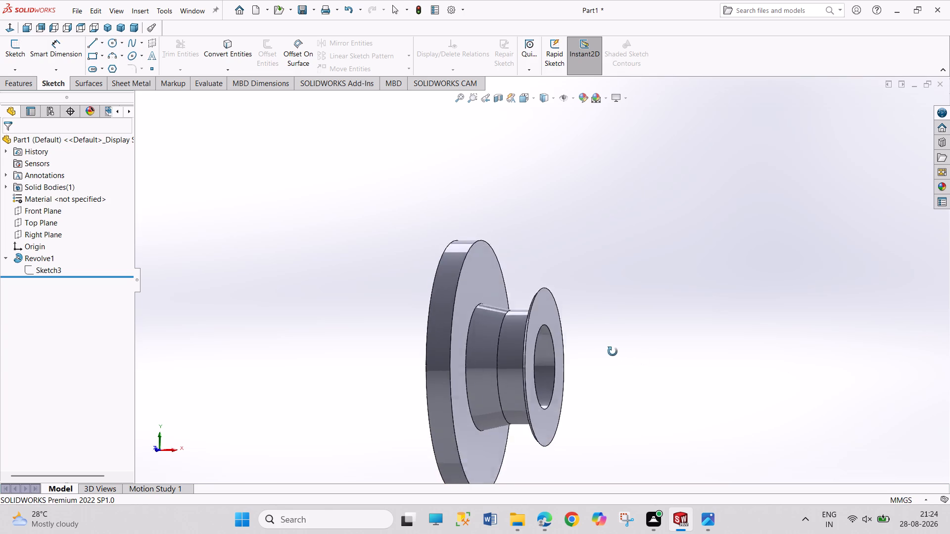
middle_drag(613, 352, 577, 346)
click(571, 344)
click(611, 319)
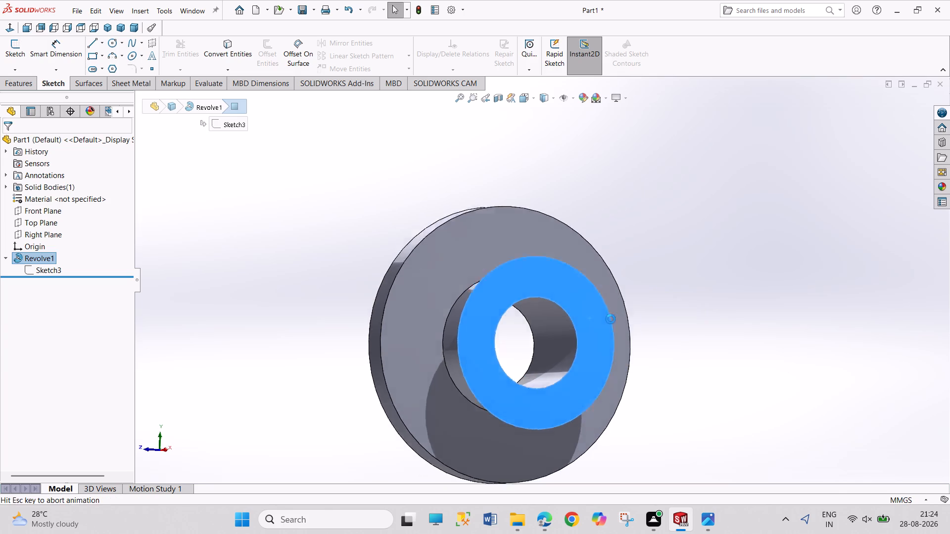
click(757, 284)
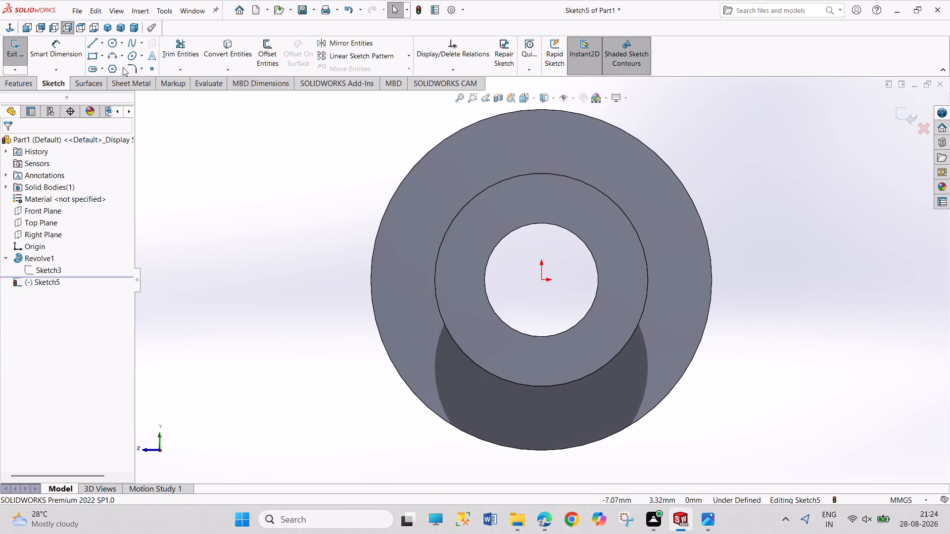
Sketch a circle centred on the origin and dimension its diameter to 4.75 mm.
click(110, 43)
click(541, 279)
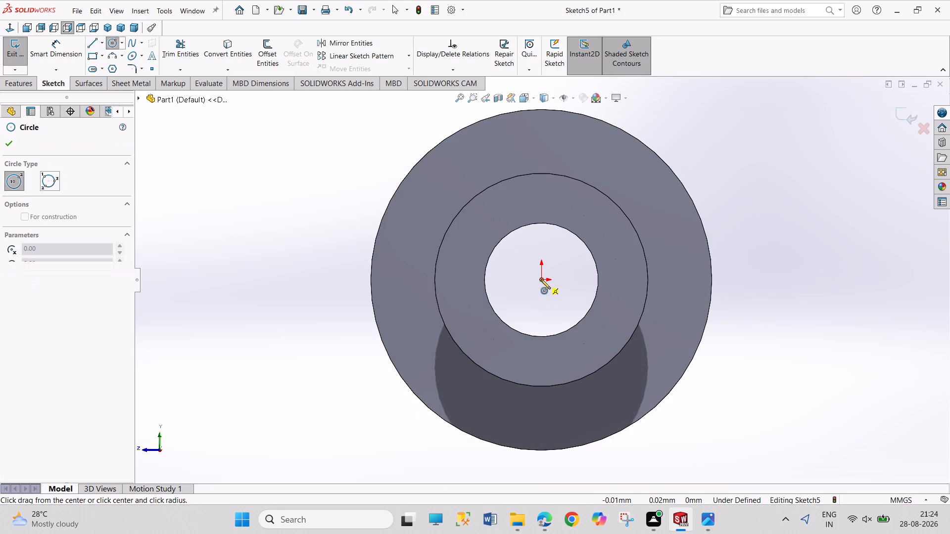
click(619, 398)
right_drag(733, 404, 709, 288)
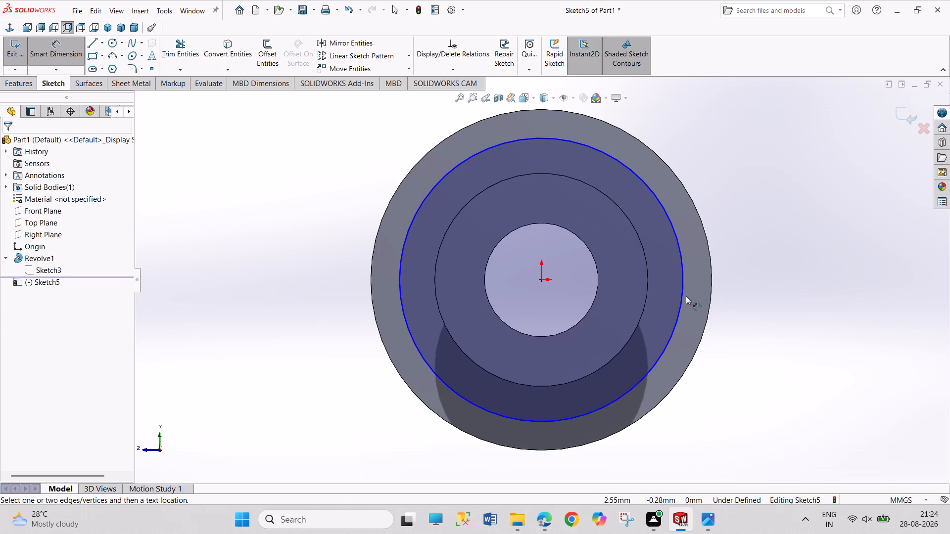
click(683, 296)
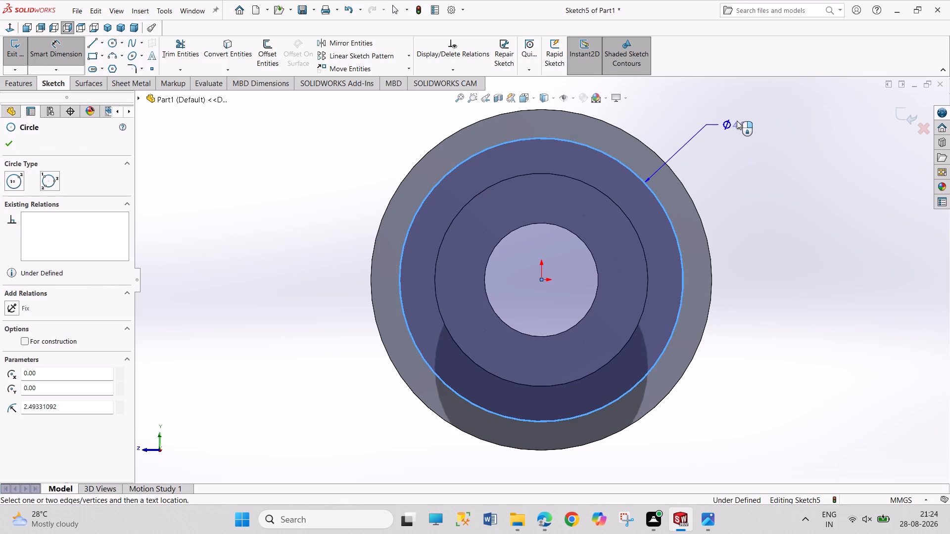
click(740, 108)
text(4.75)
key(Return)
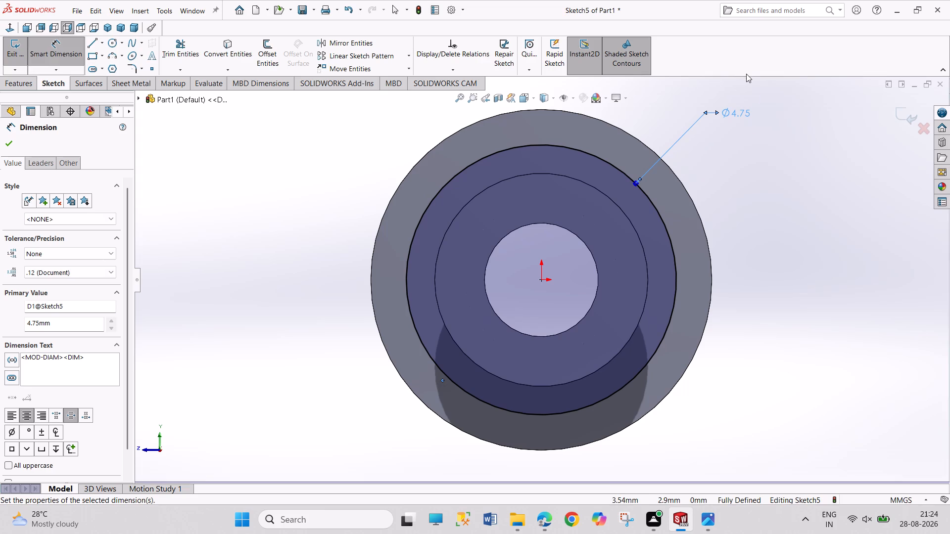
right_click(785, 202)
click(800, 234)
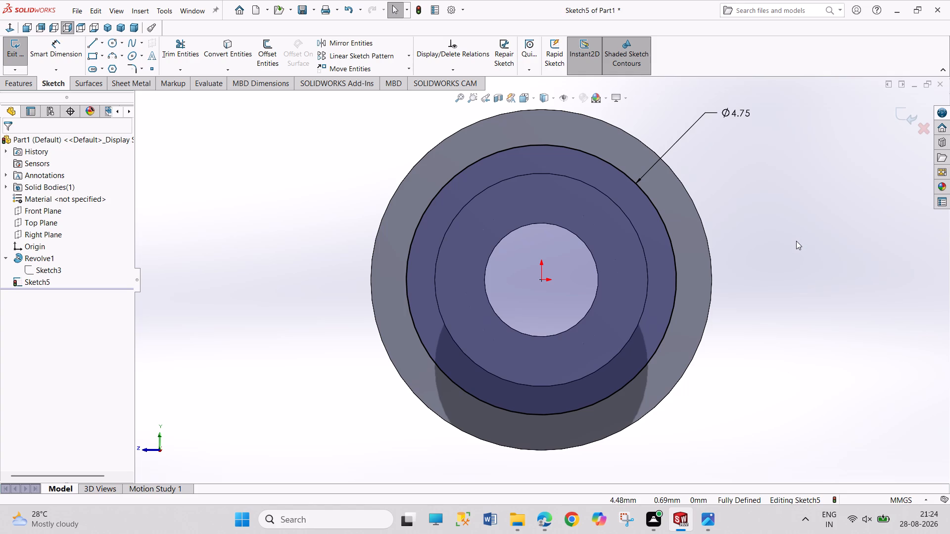
Sketch a small circle centred on the upper-left portion of the 4.75 mm circle and set its diameter to 0.787*2 mm.
click(110, 40)
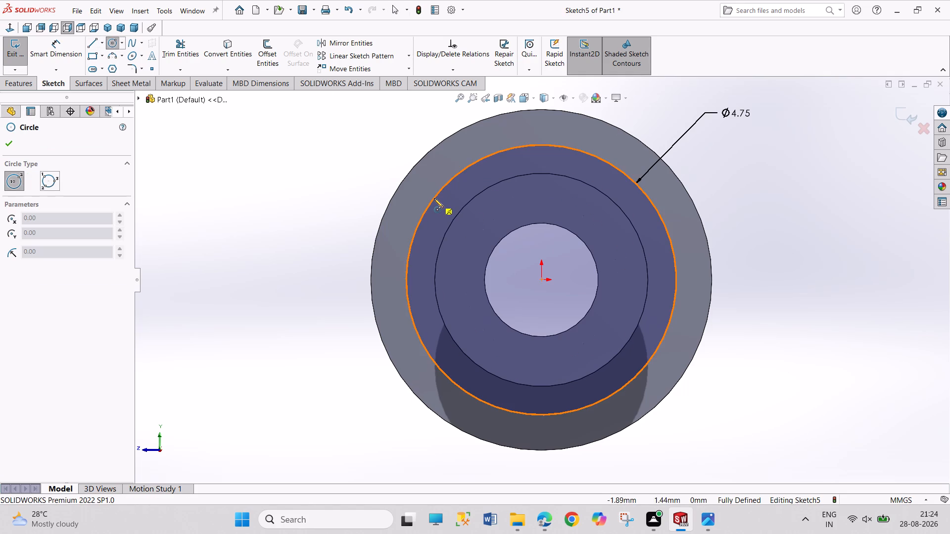
click(434, 198)
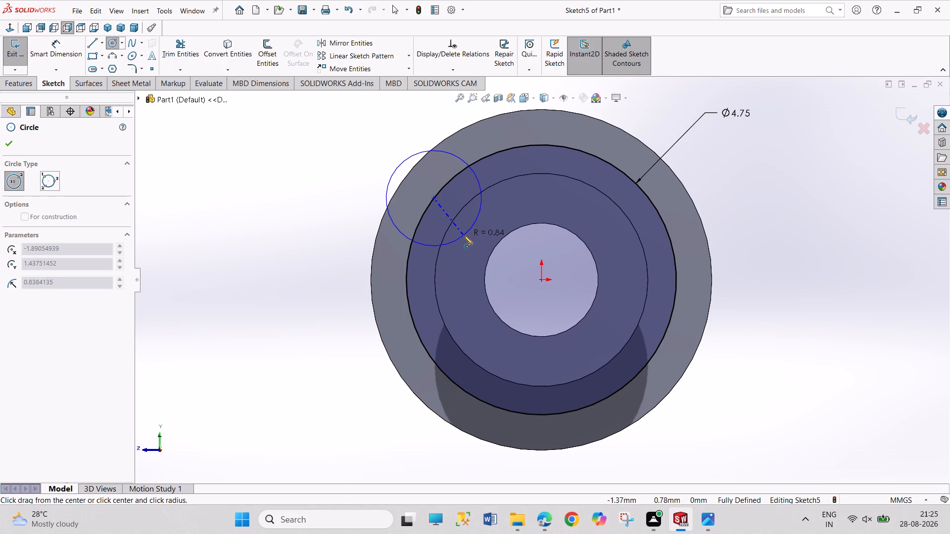
click(464, 235)
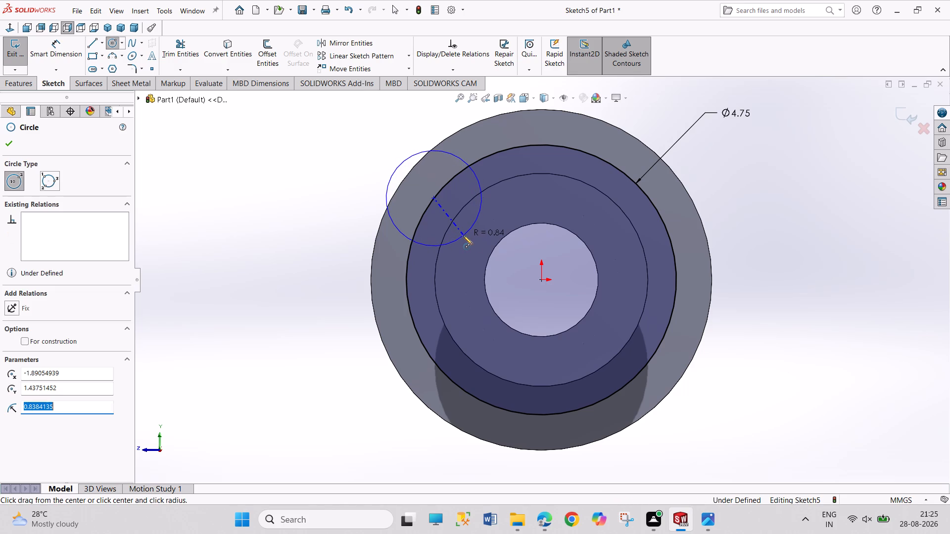
right_drag(337, 272, 331, 137)
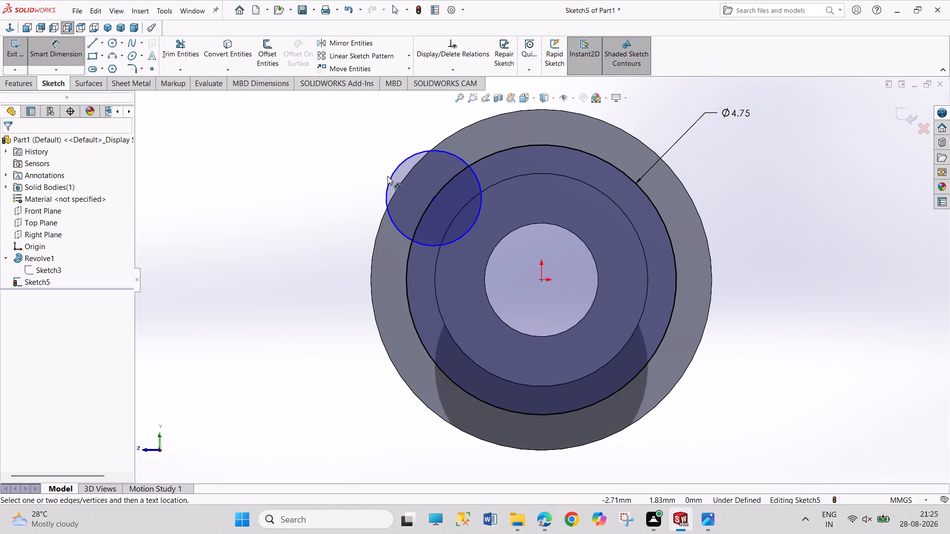
click(390, 179)
click(344, 127)
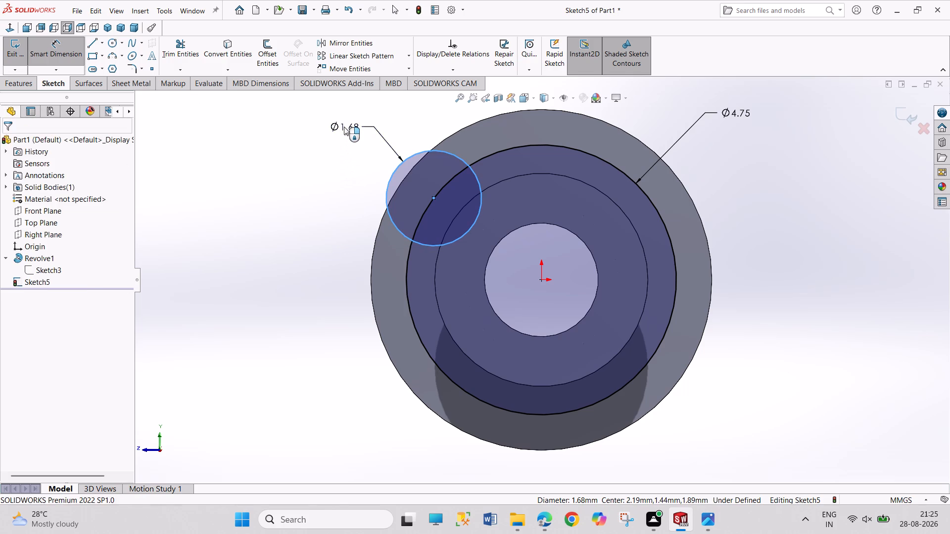
text(0.787*2)
key(Return)
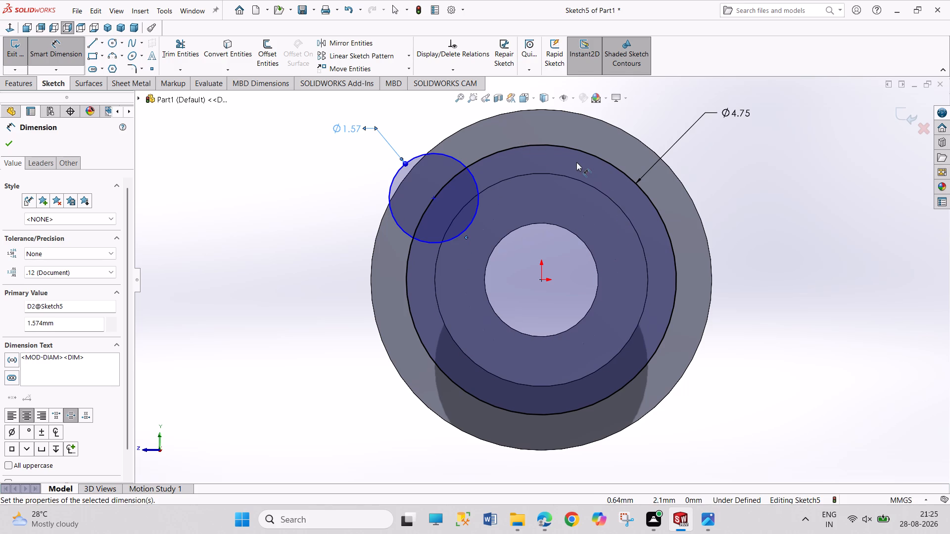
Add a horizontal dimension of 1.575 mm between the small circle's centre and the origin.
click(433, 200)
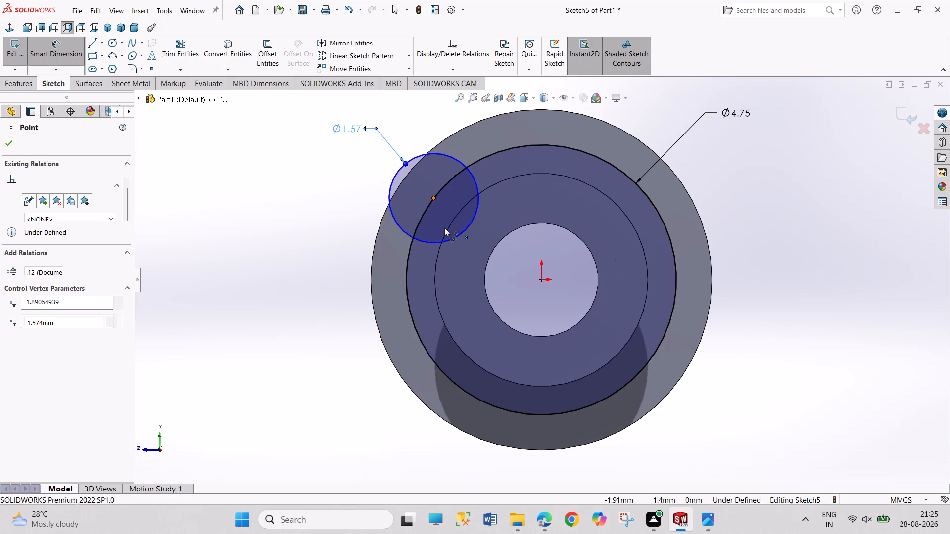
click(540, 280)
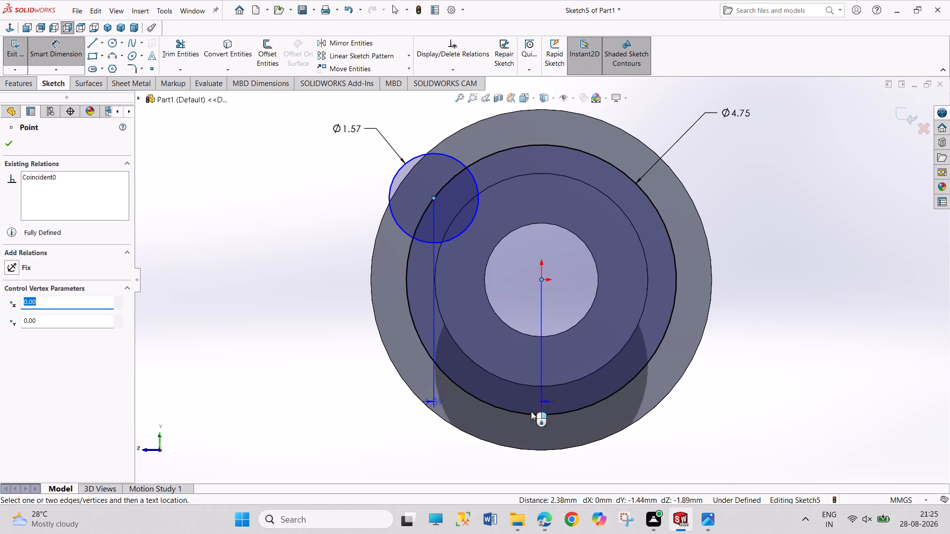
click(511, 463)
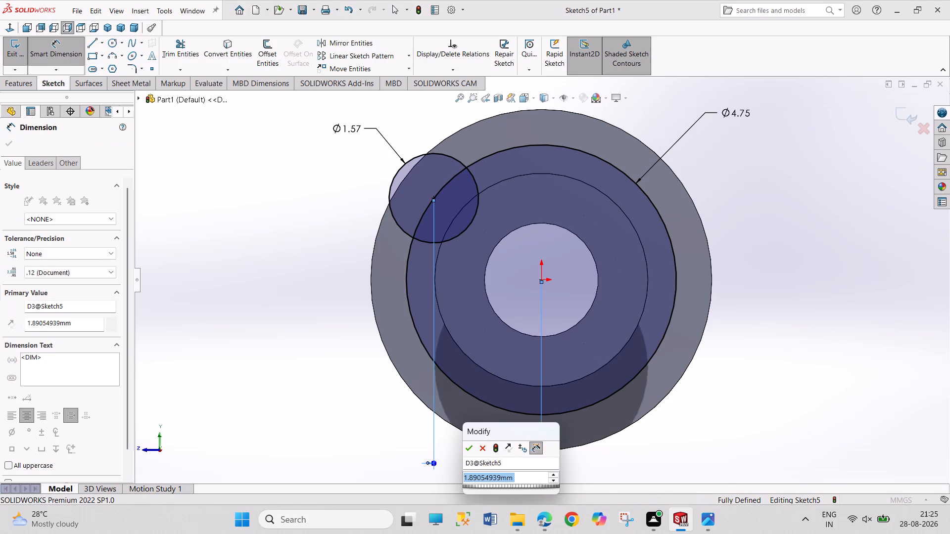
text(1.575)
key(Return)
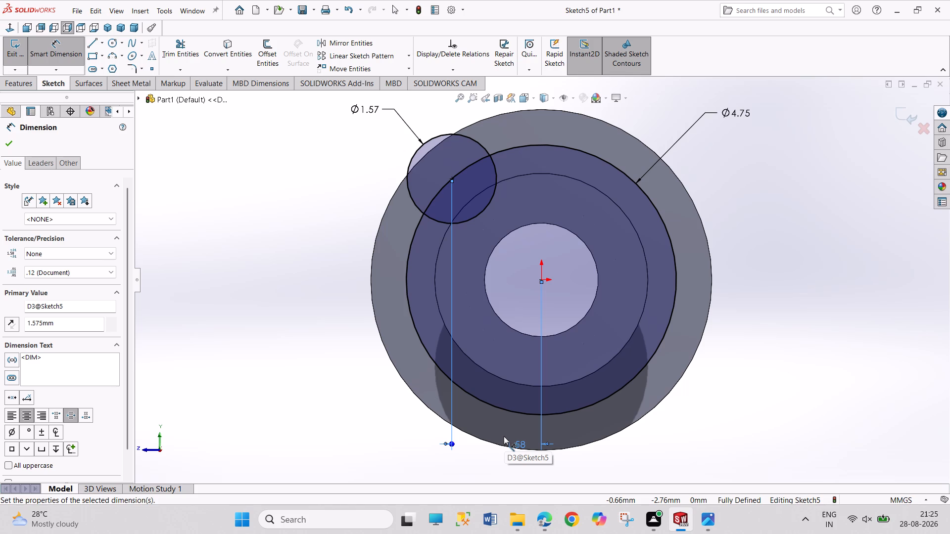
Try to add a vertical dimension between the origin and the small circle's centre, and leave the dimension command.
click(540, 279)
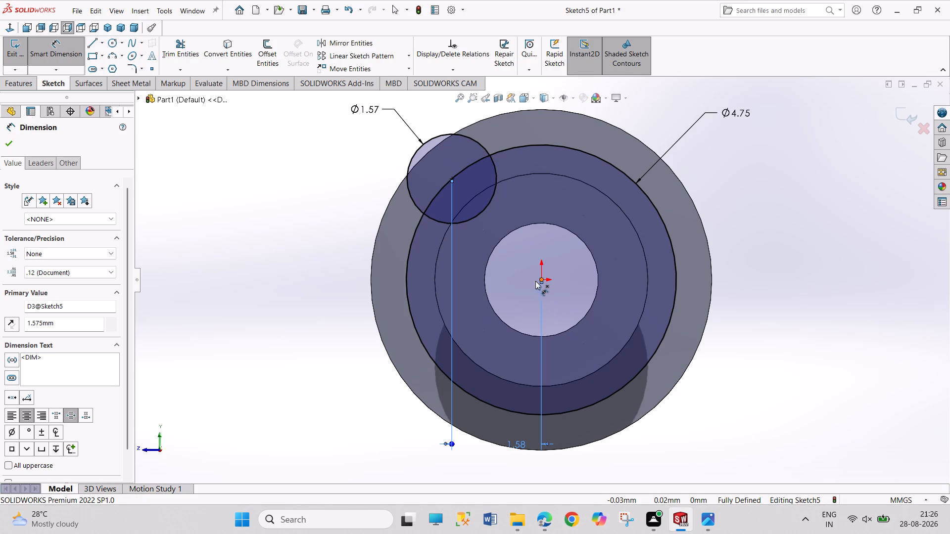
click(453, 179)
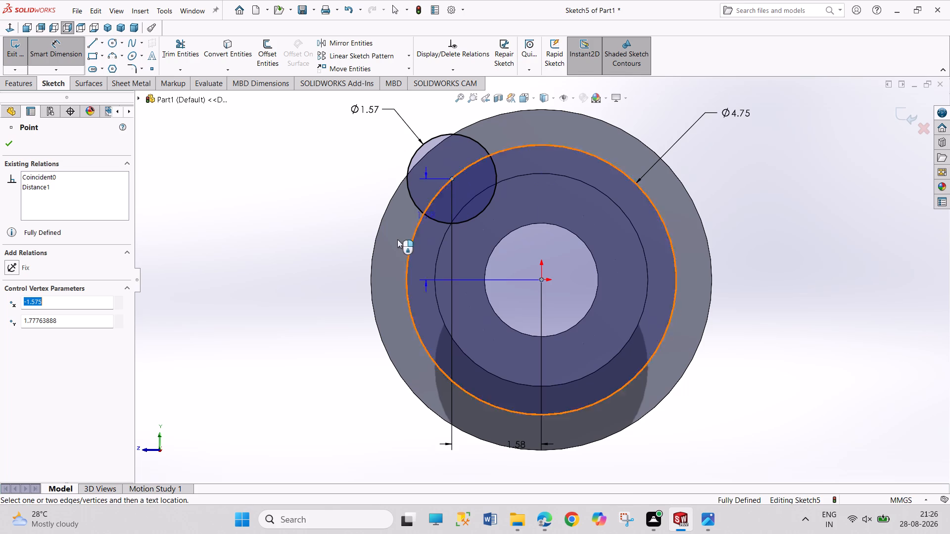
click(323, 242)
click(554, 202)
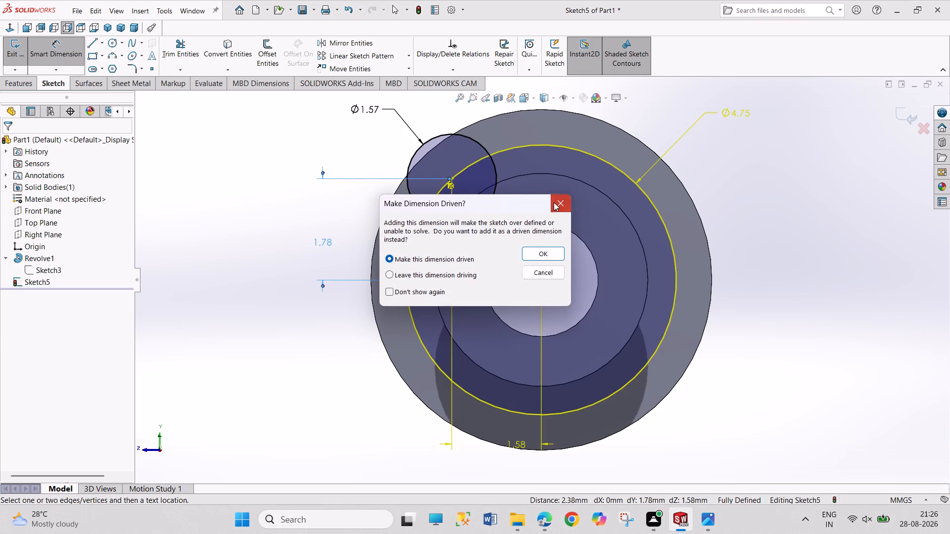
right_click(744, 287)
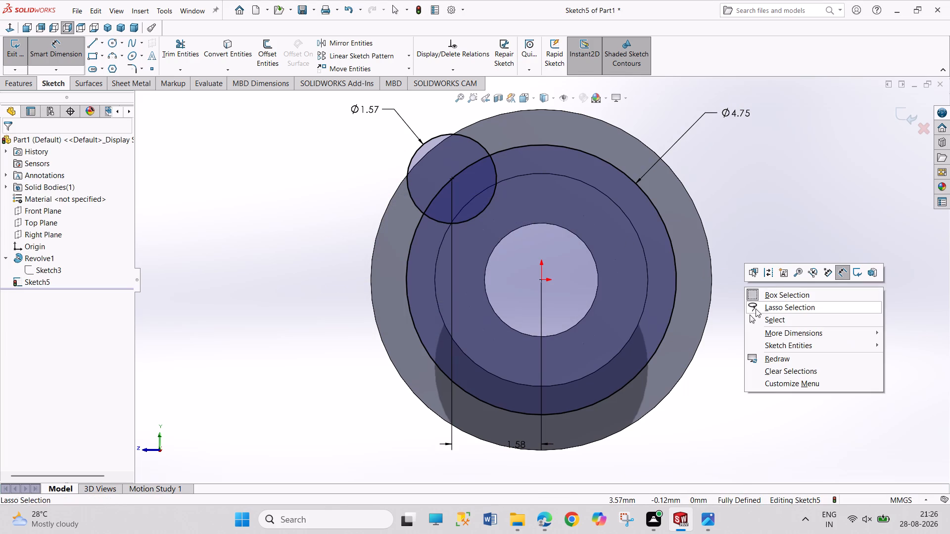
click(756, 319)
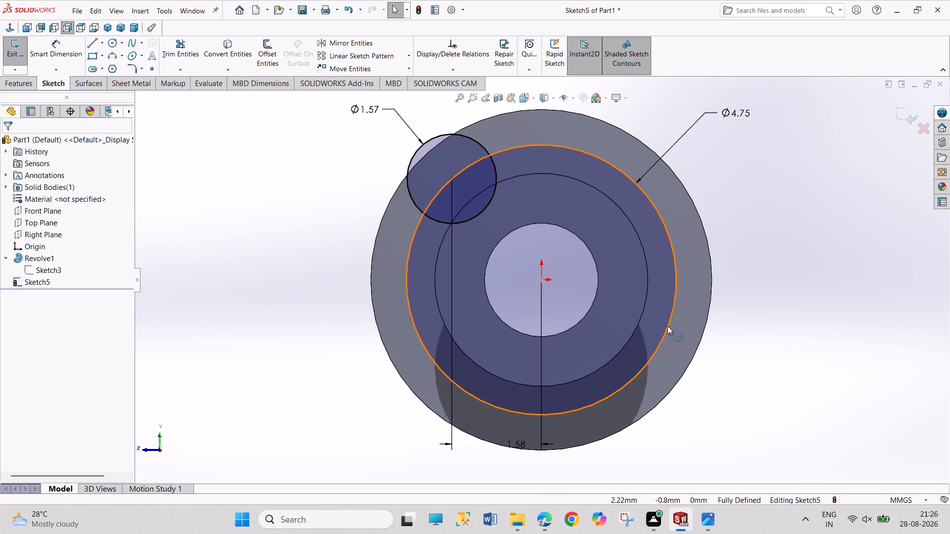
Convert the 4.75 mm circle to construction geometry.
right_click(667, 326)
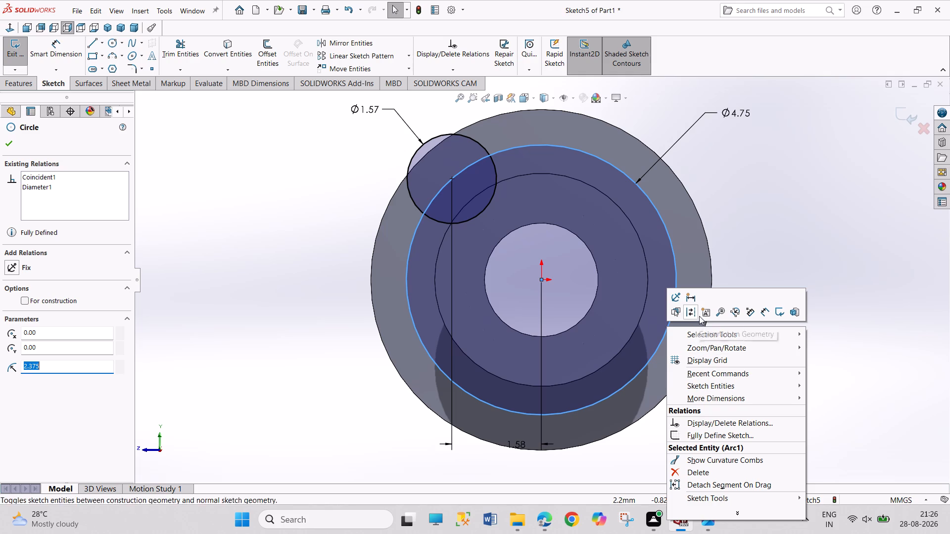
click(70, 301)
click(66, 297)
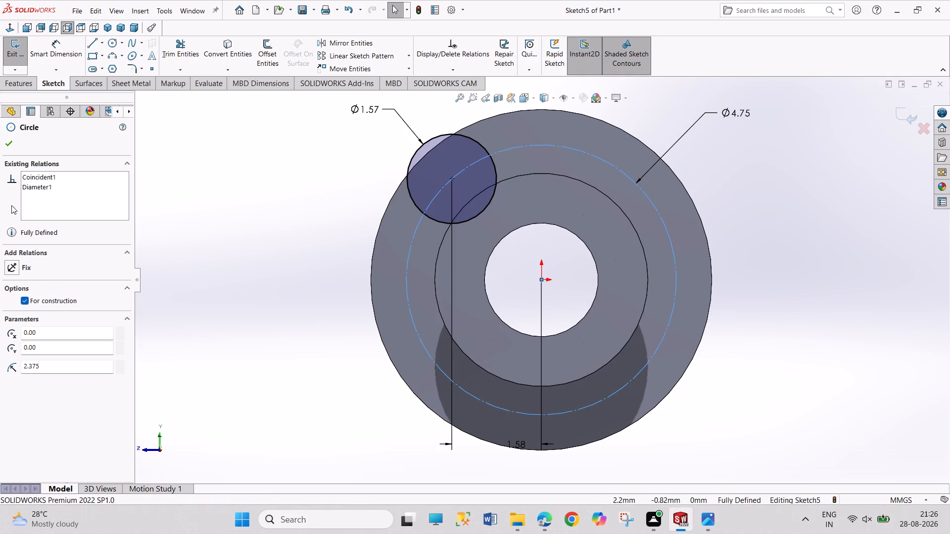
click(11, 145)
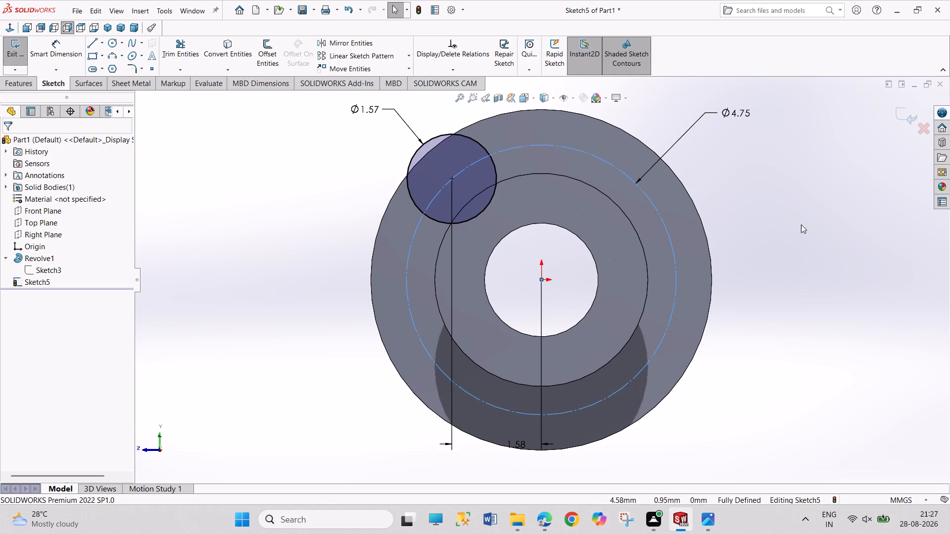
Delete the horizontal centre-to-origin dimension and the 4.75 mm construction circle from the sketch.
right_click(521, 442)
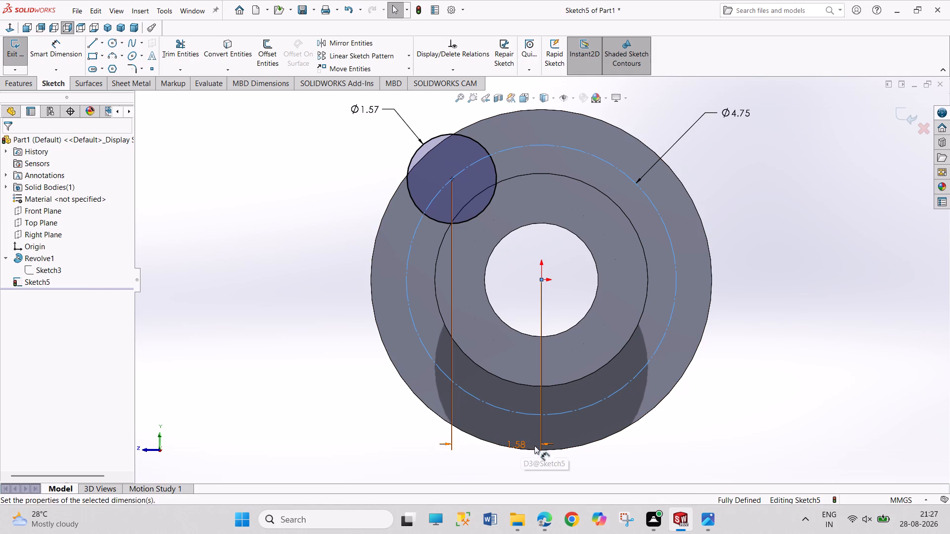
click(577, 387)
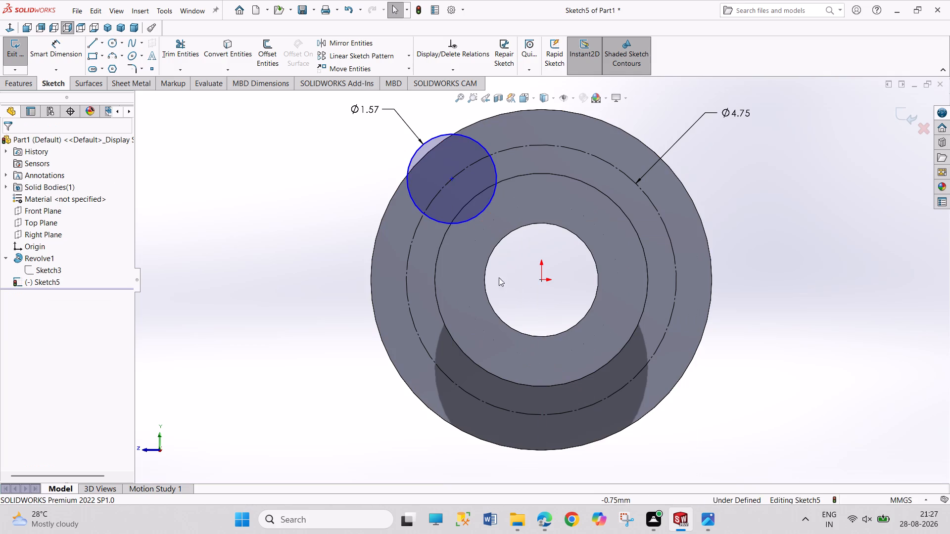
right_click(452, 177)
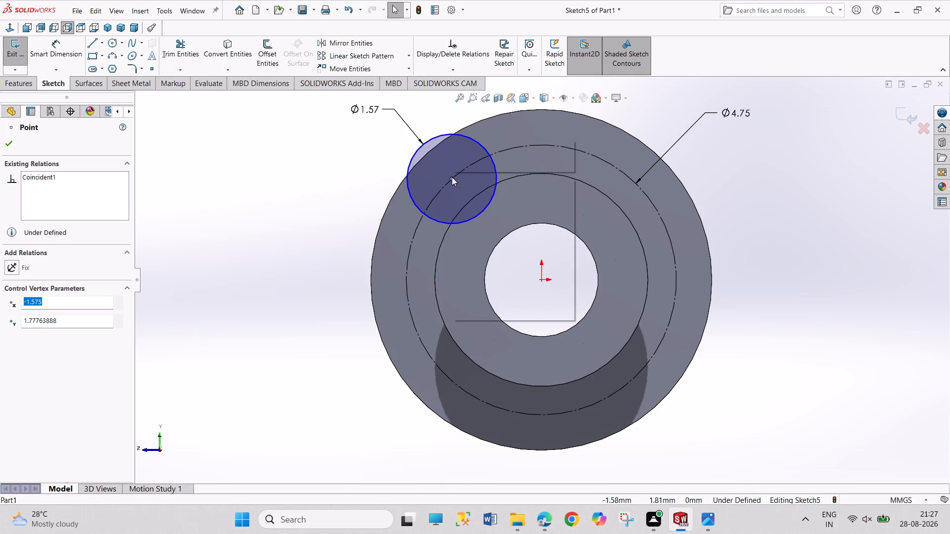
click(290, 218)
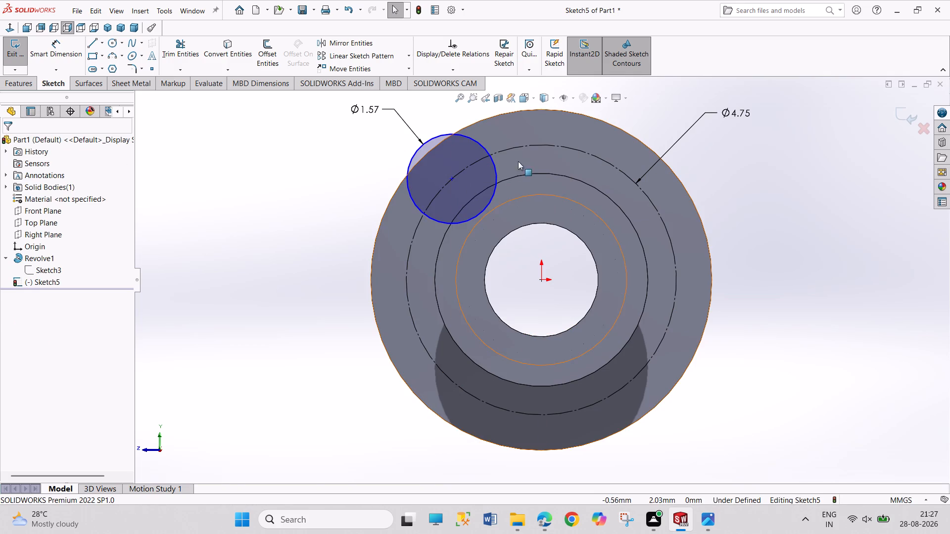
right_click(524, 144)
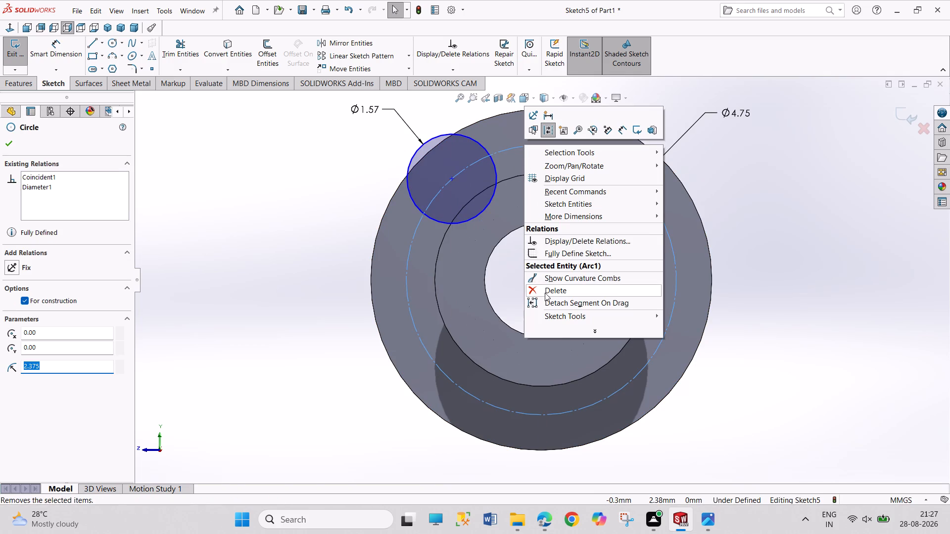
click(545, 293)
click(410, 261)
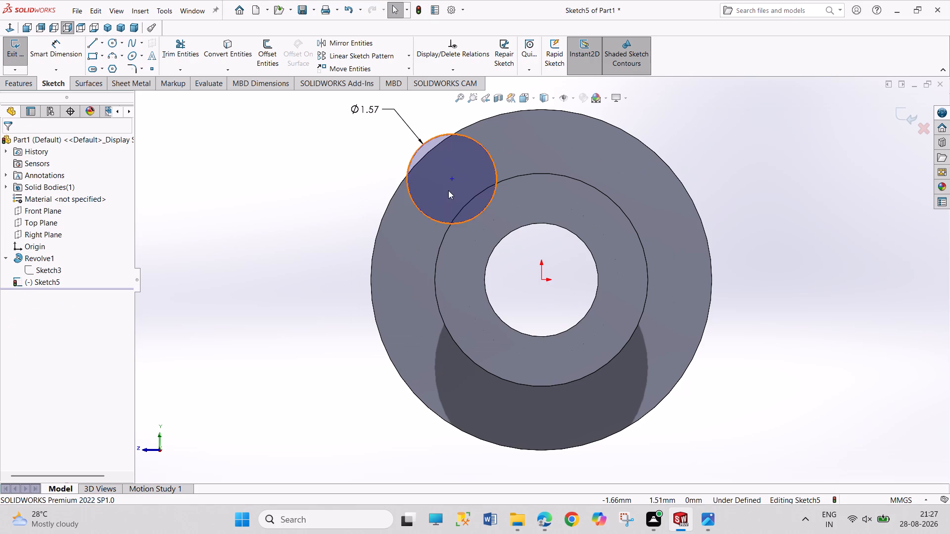
Move the small circle slightly inward and make it tangent to the revolved body's outermost circular edge.
drag(452, 179, 460, 193)
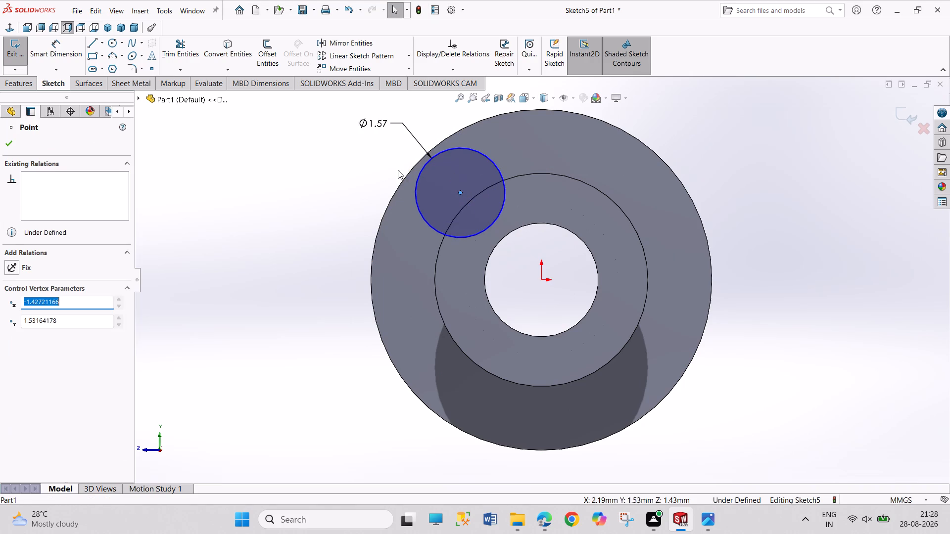
click(386, 159)
click(430, 160)
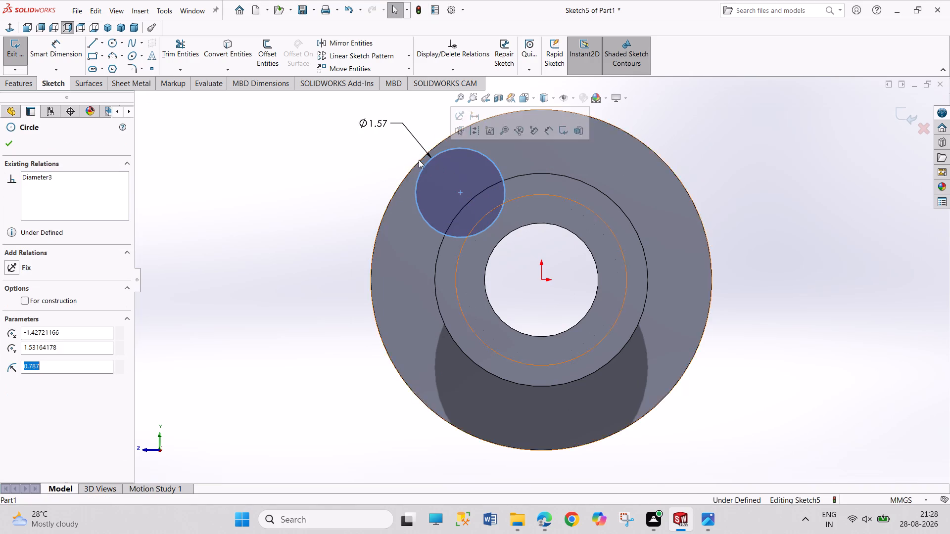
ctrl+click(417, 160)
ctrl+click(419, 163)
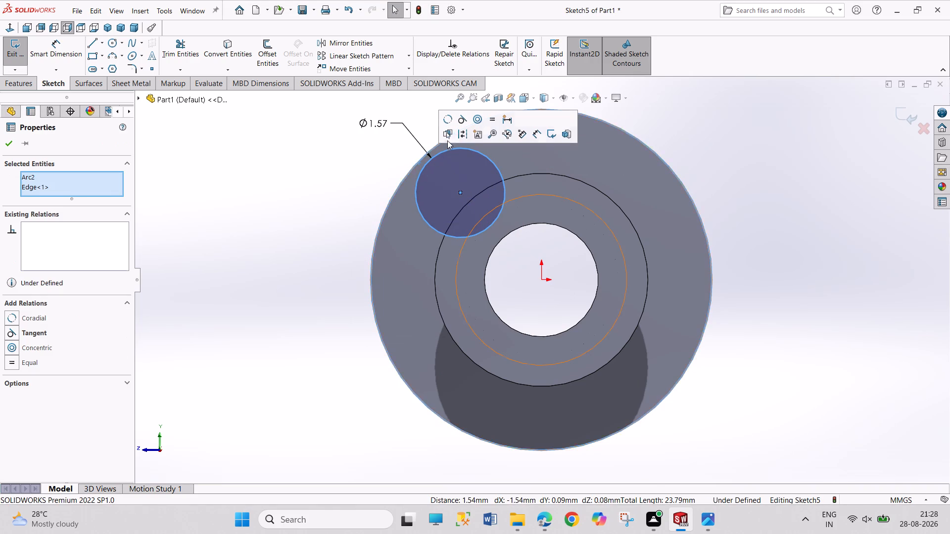
click(459, 117)
click(767, 231)
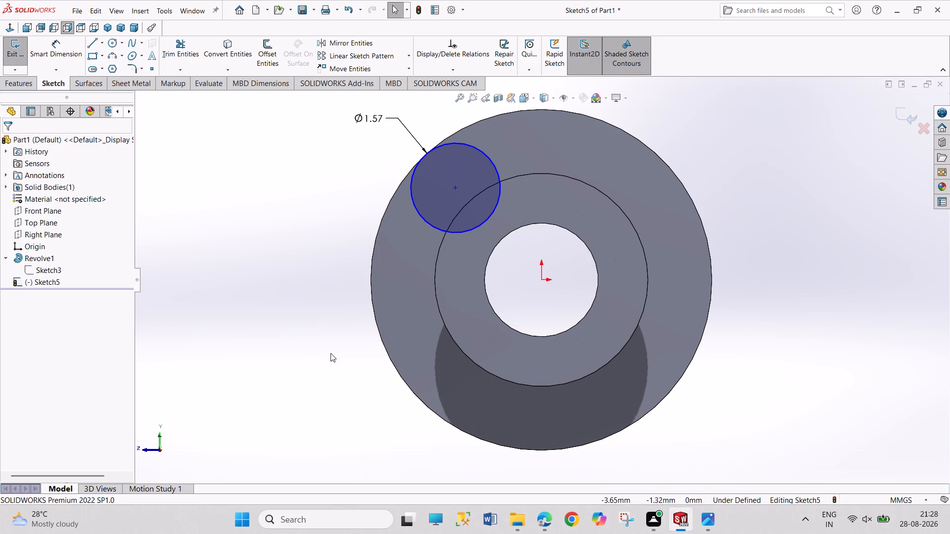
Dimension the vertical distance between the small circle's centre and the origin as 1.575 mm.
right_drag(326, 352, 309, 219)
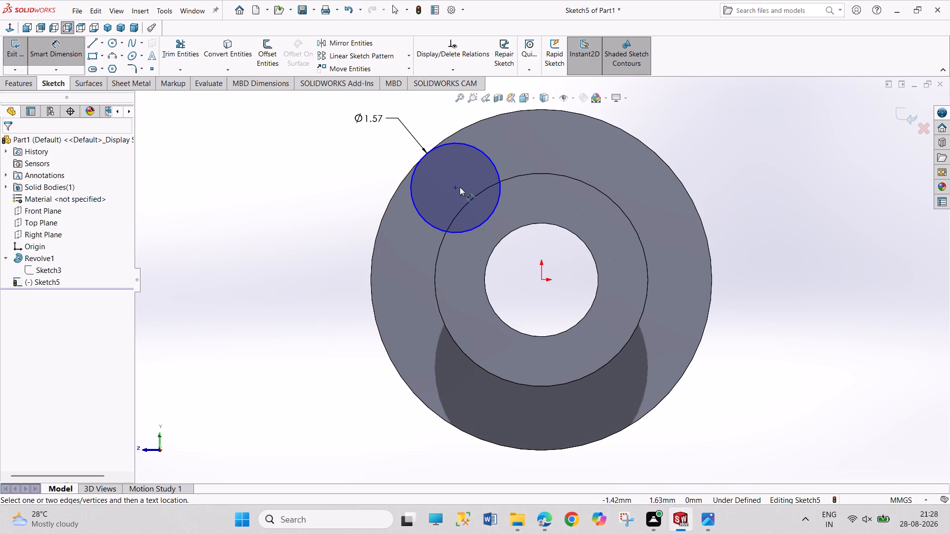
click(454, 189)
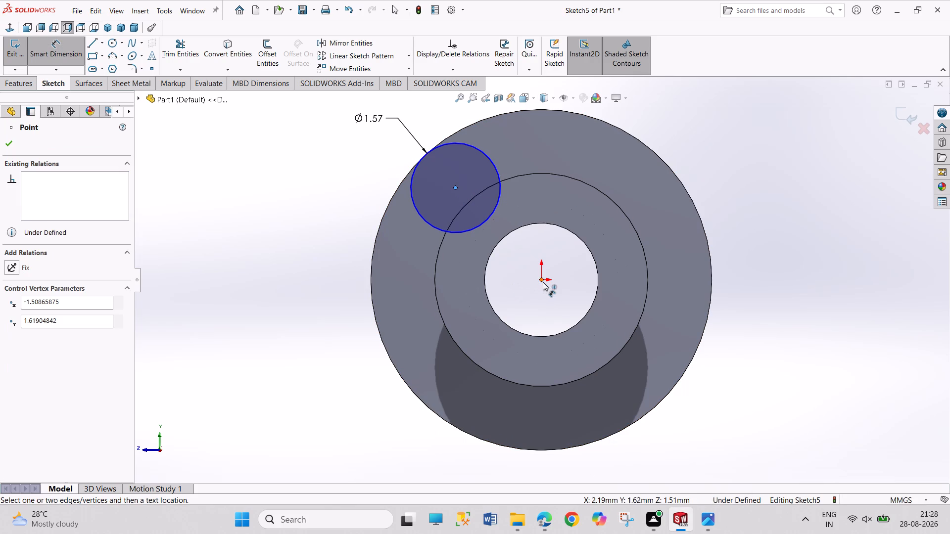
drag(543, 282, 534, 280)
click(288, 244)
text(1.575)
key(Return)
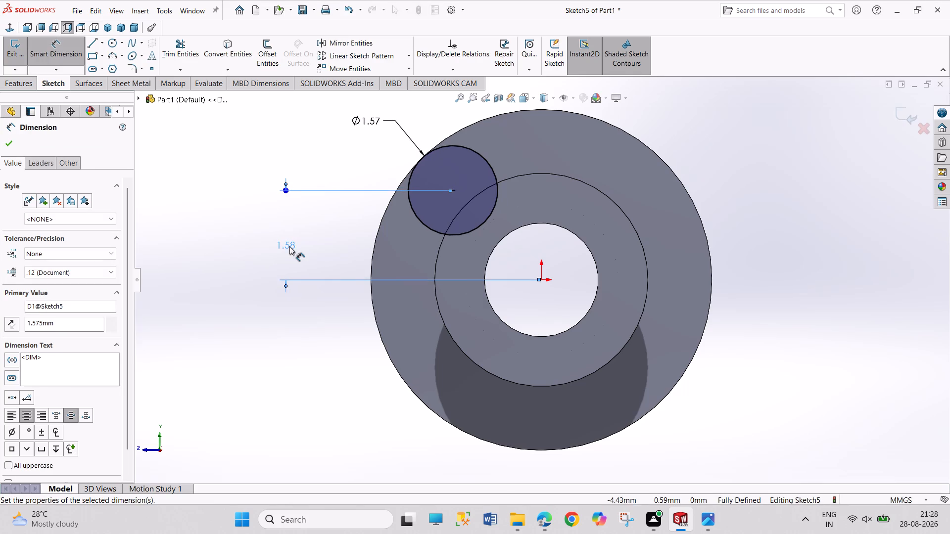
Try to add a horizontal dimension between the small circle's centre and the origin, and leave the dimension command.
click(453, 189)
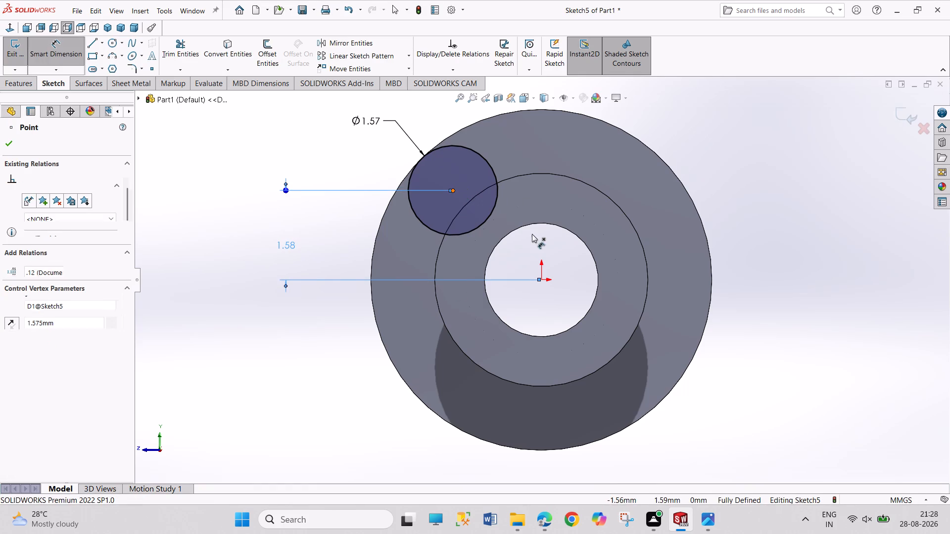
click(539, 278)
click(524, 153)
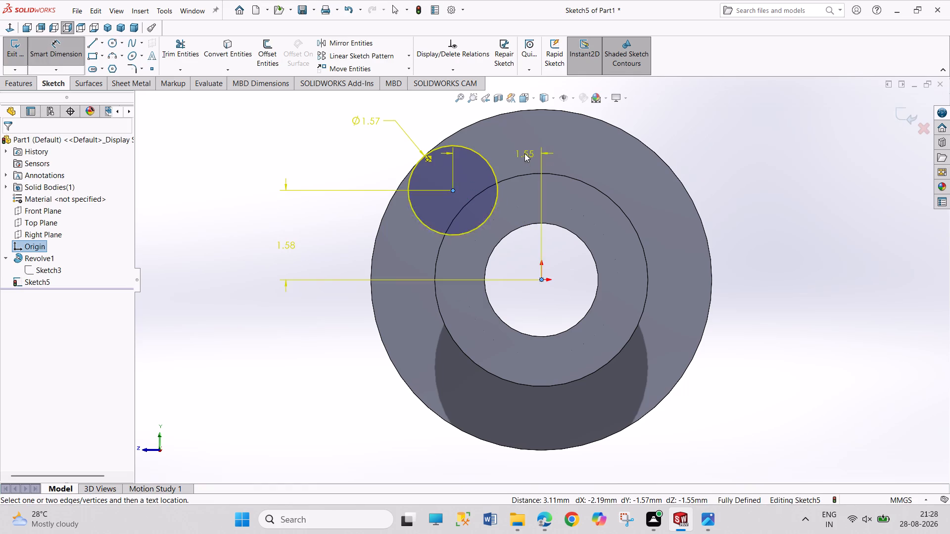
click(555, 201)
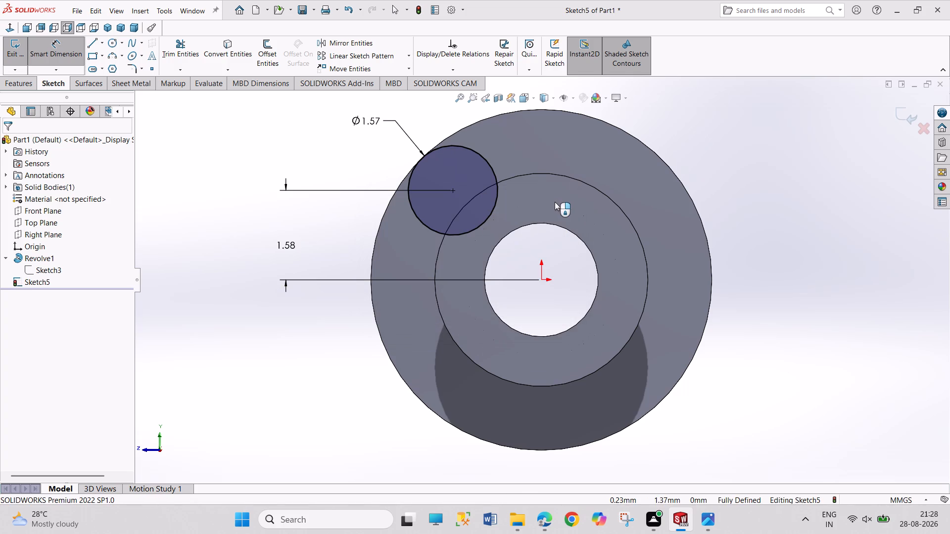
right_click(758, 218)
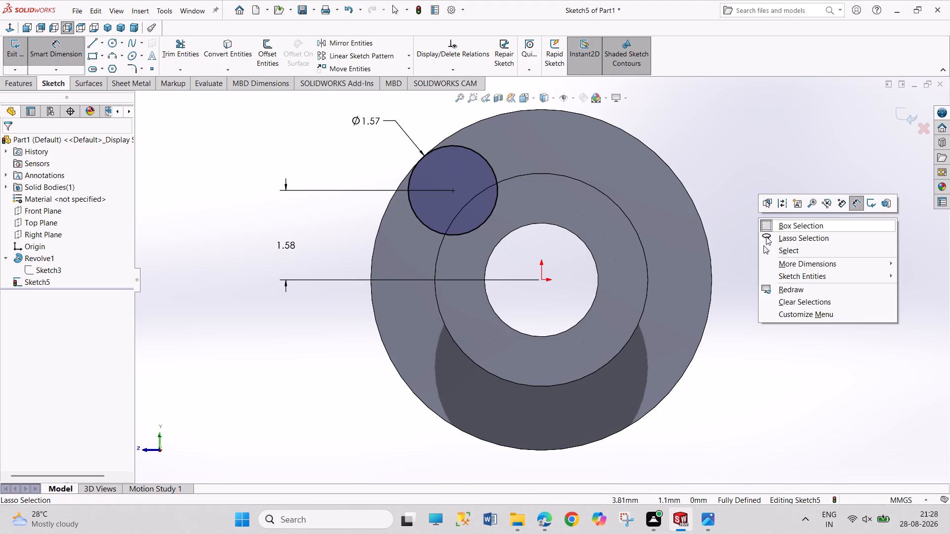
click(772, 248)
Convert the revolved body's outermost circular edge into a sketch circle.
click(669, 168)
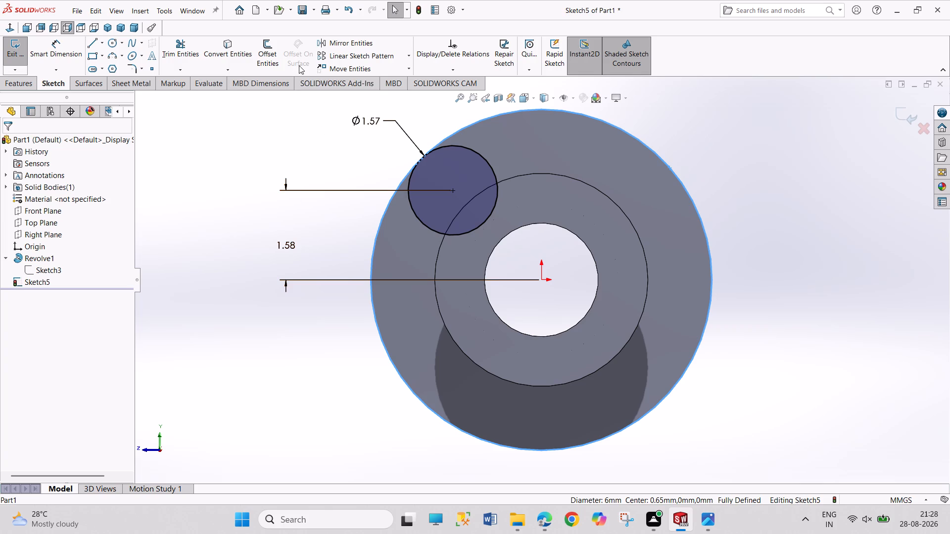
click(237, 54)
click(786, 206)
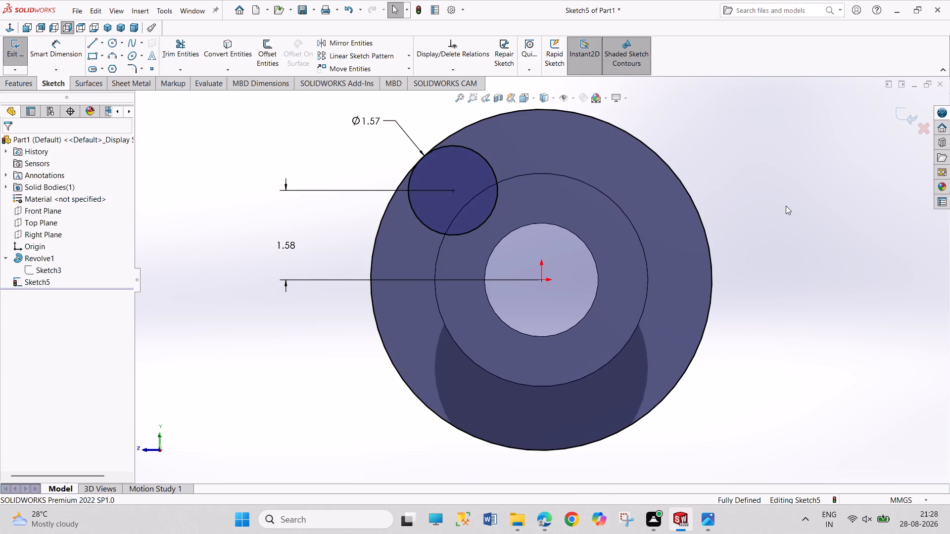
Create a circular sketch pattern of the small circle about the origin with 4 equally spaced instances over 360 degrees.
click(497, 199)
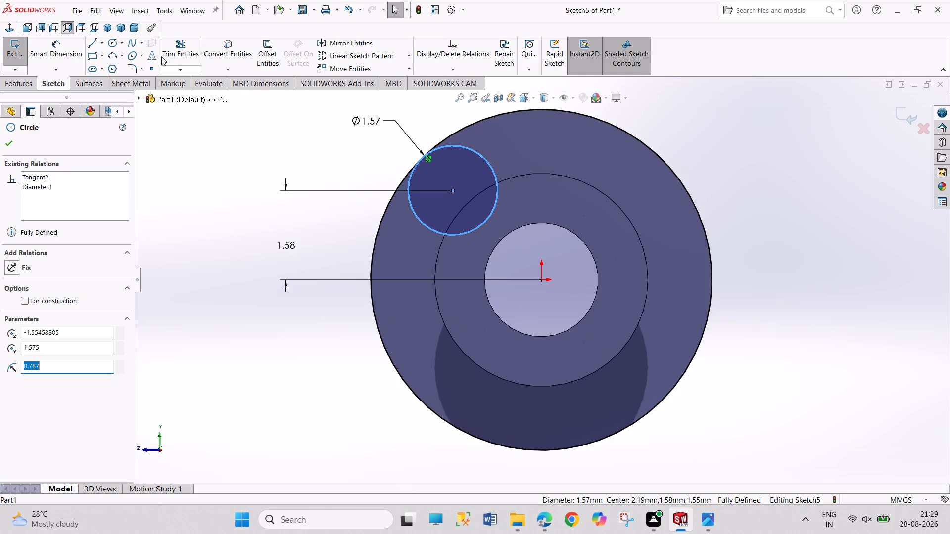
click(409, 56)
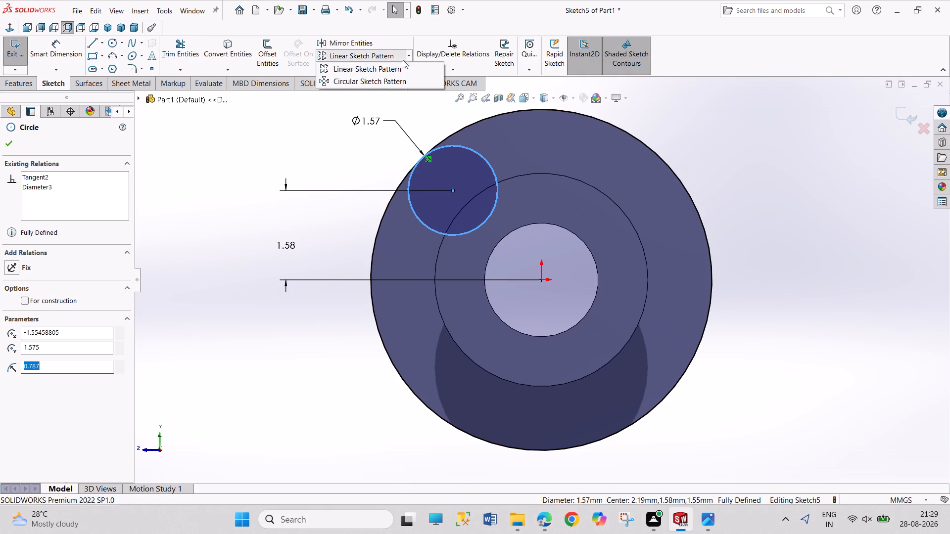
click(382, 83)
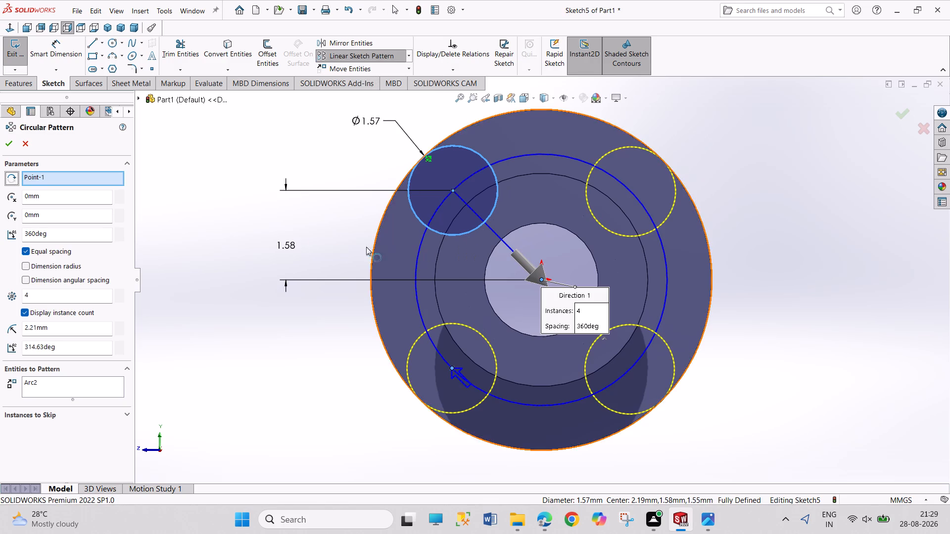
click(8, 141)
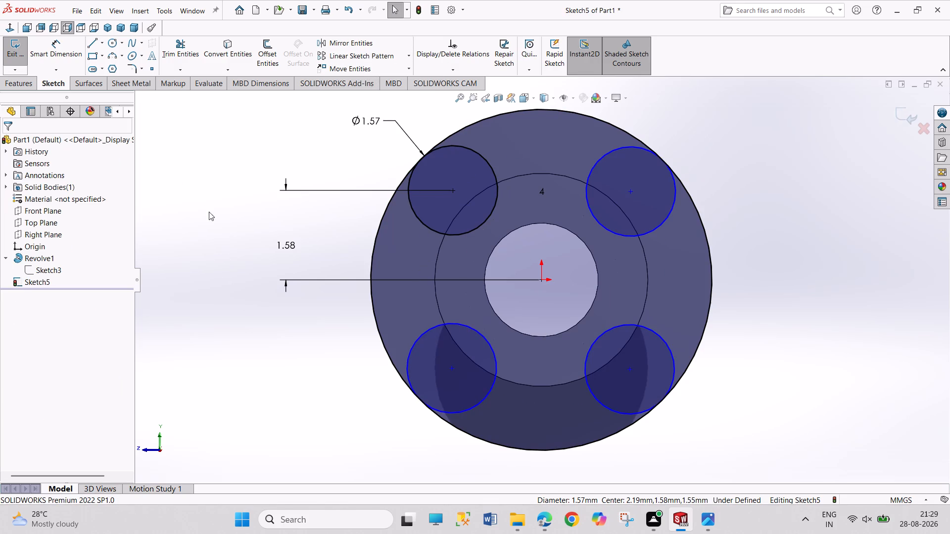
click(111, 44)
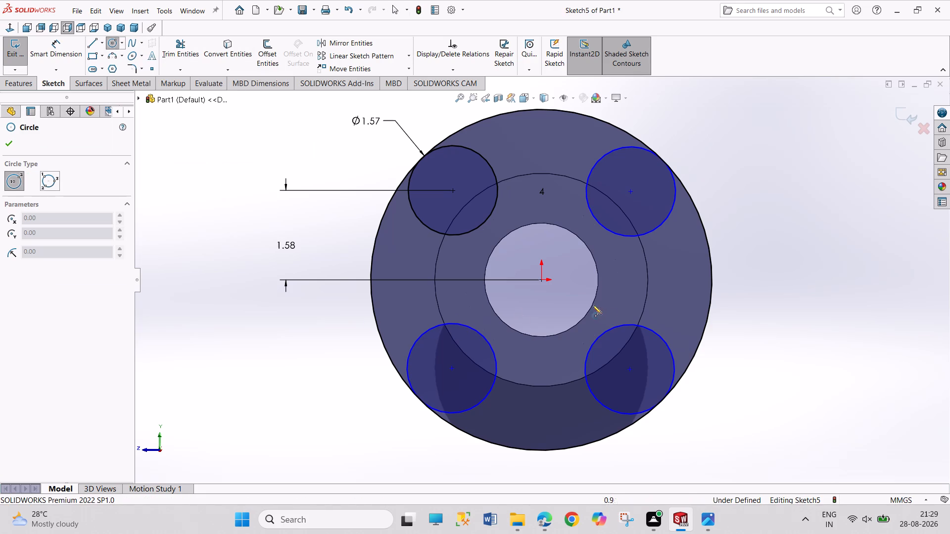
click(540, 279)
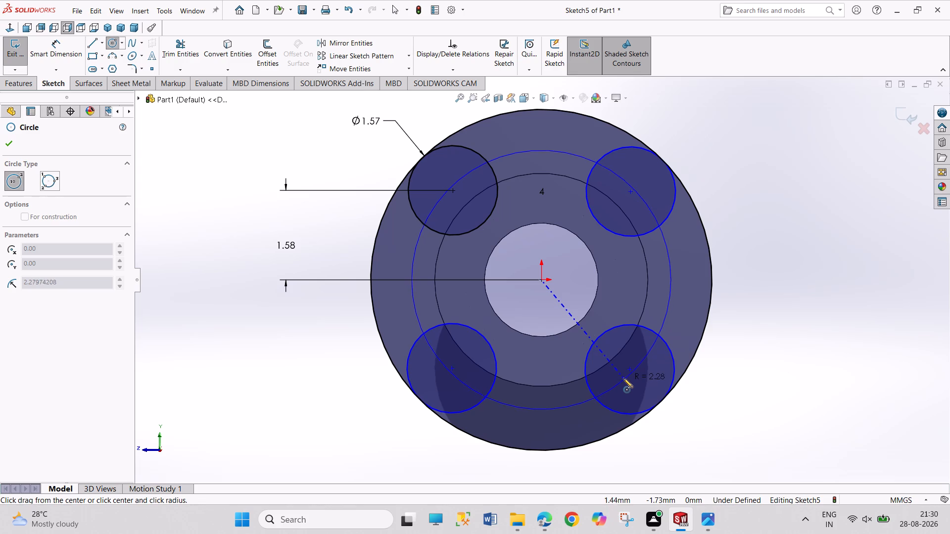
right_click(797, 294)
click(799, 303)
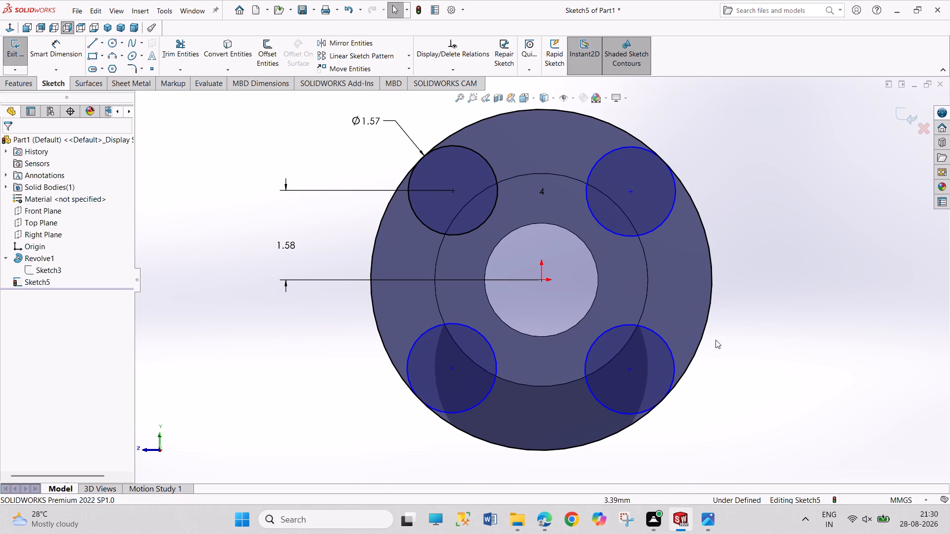
Delete the four small circles, with their associated dimensions, and the converted outer circle from the sketch.
right_click(673, 354)
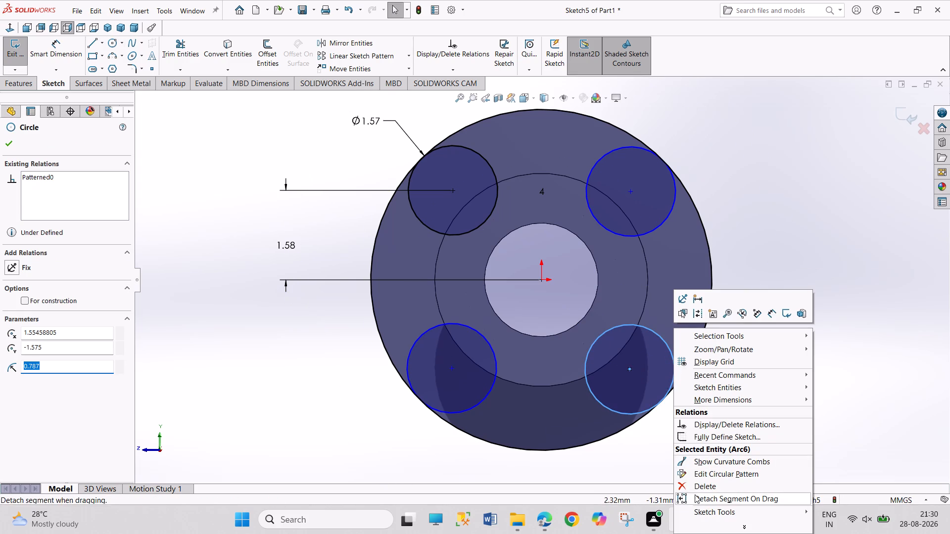
click(695, 486)
right_click(492, 386)
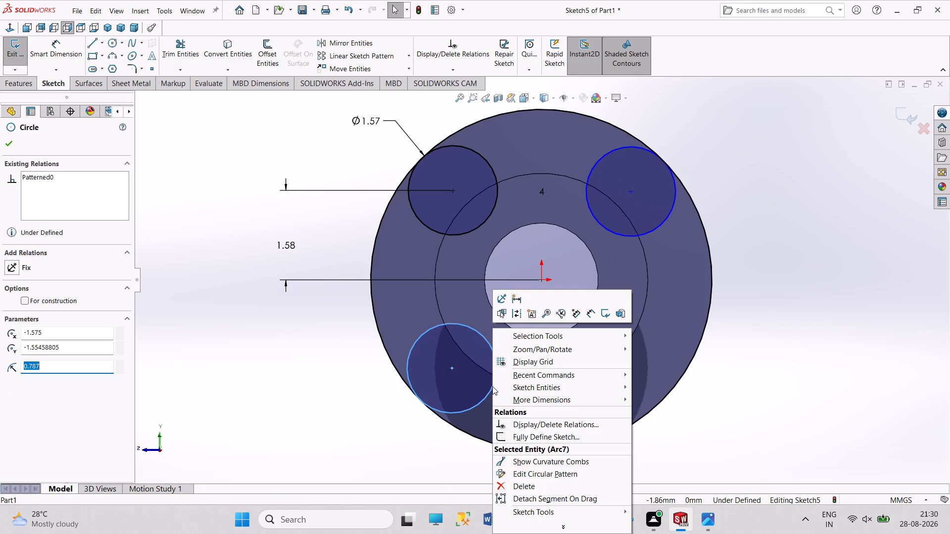
click(517, 487)
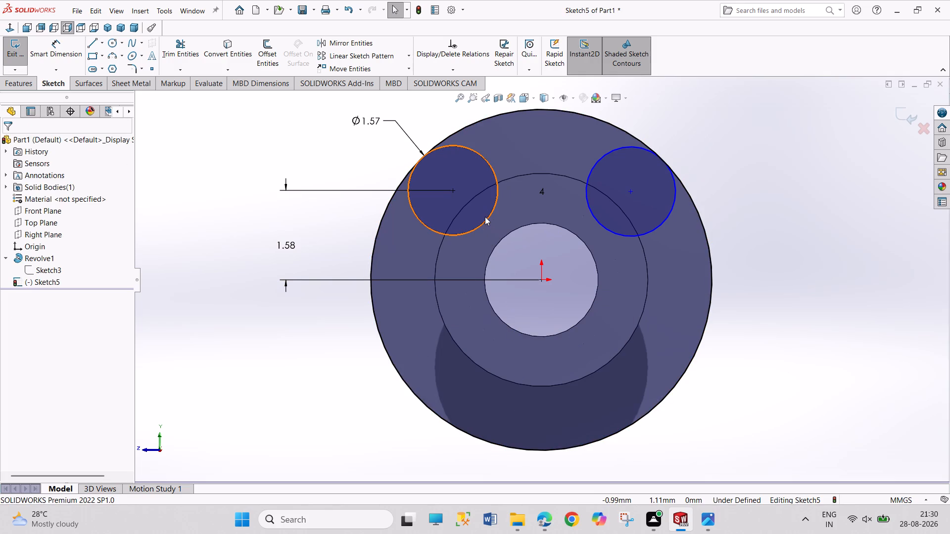
right_click(485, 217)
click(531, 370)
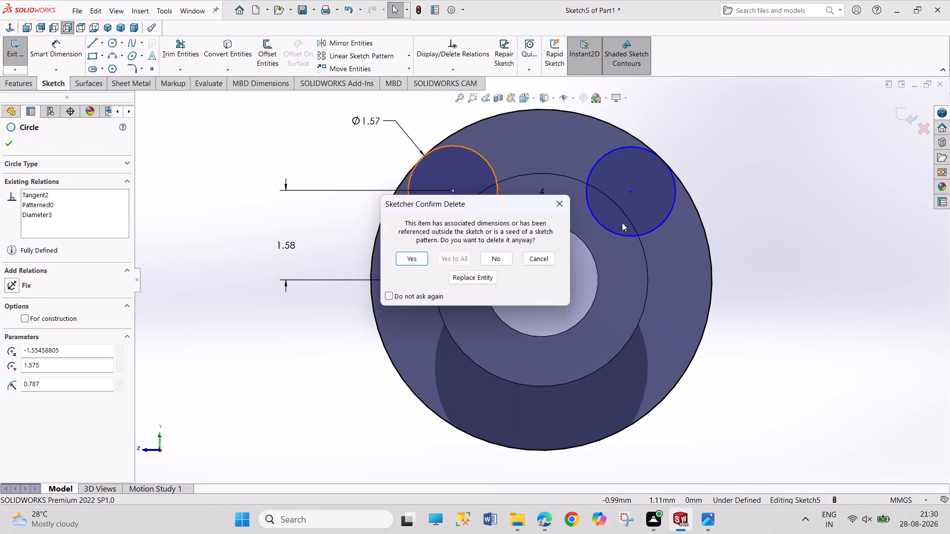
click(413, 250)
click(423, 257)
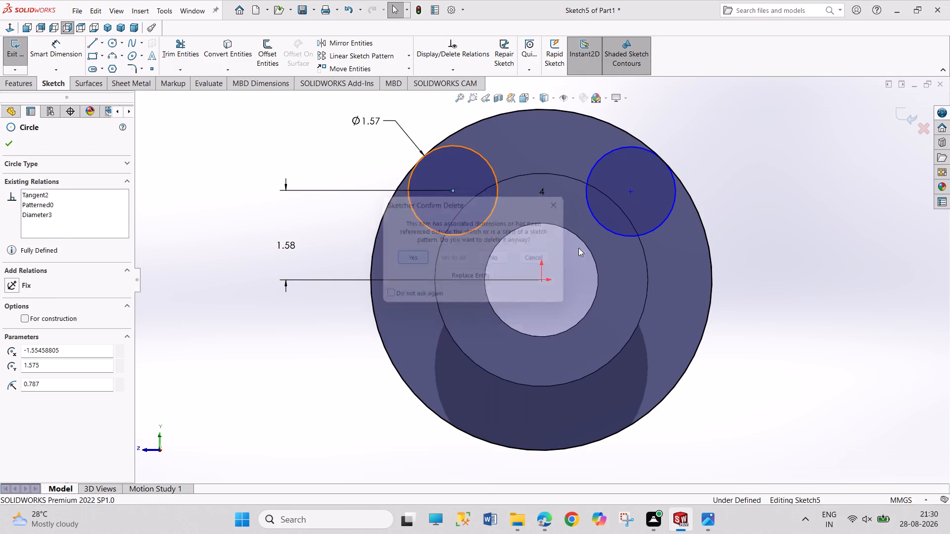
right_click(656, 228)
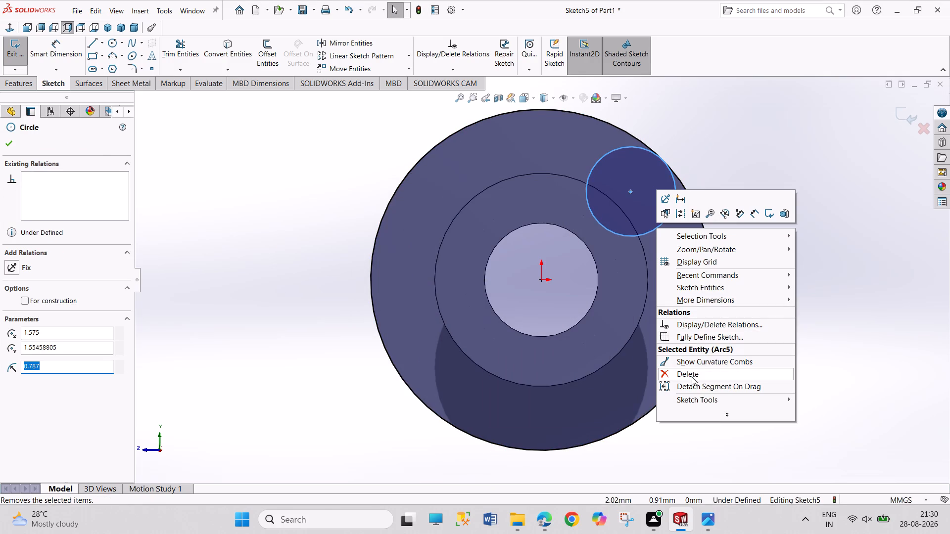
click(692, 377)
right_click(706, 330)
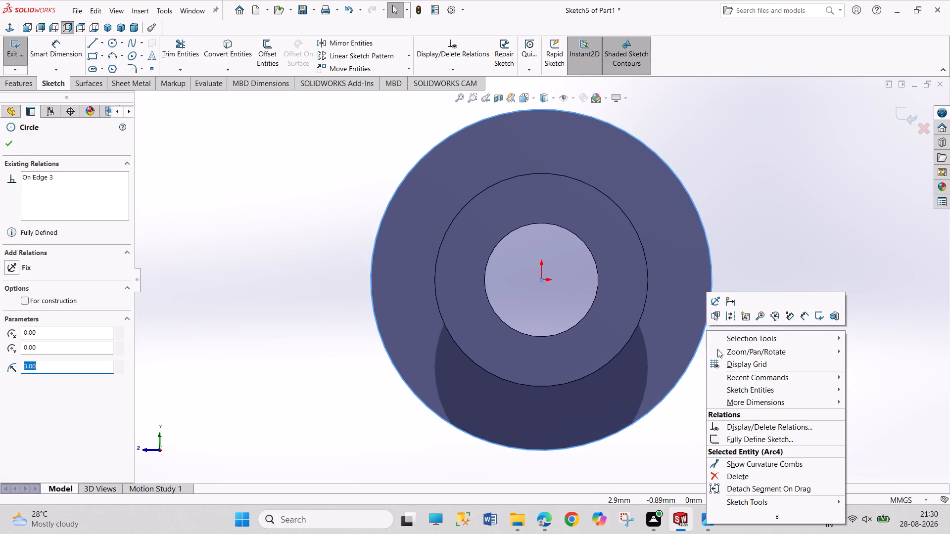
click(738, 474)
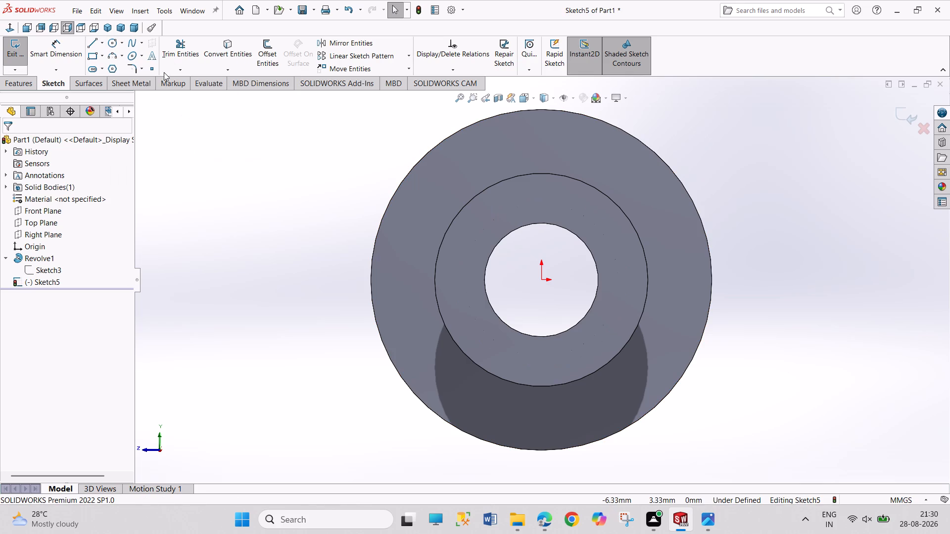
Sketch a vertical centerline about 2.5 mm long upward from the origin.
click(102, 44)
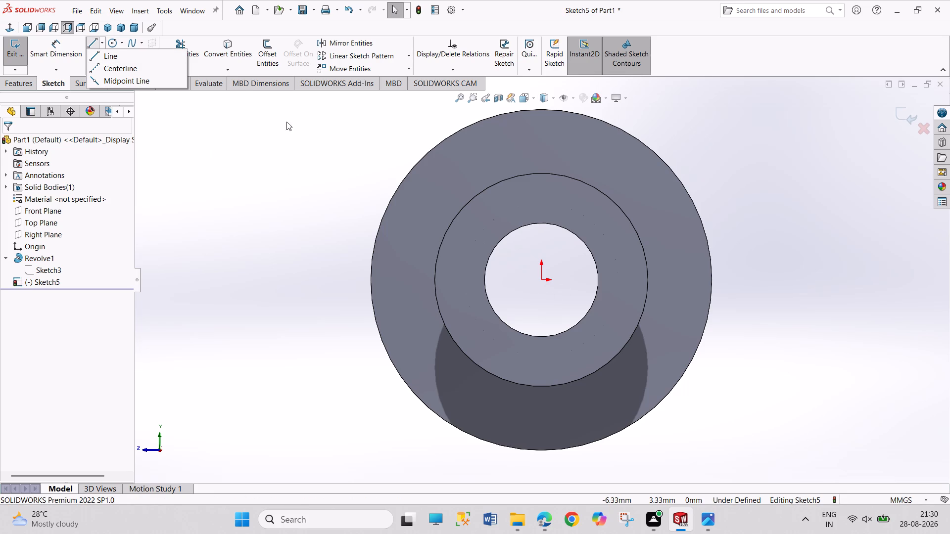
click(101, 42)
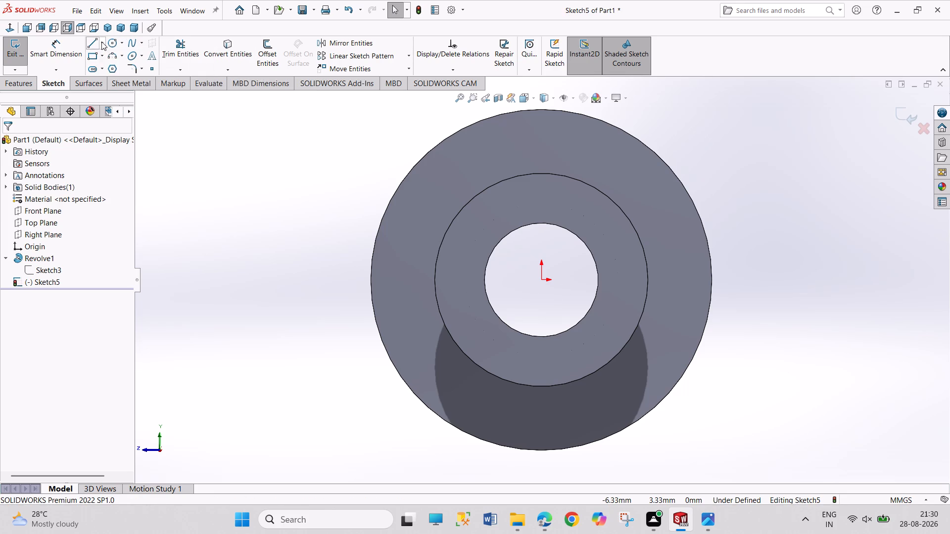
click(103, 42)
click(116, 68)
drag(542, 280, 539, 274)
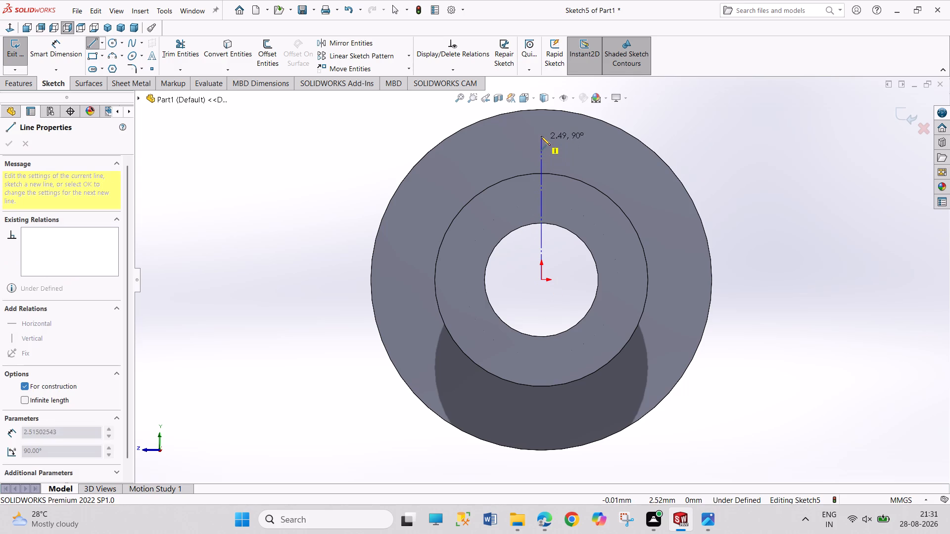
drag(541, 135, 549, 136)
right_click(697, 138)
click(705, 142)
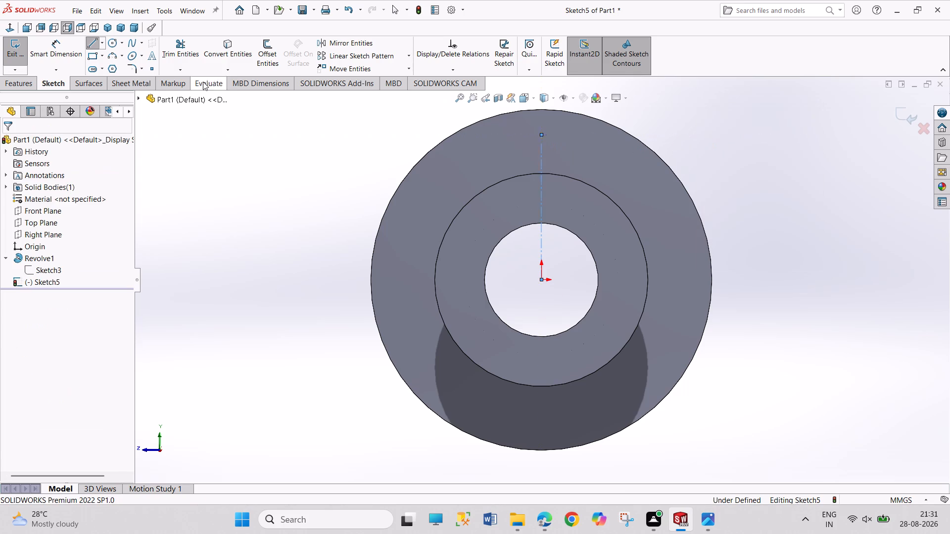
Sketch a diagonal centerline from the origin to just beyond the outermost edge, at about 48 degrees to the vertical centerline on its -X side.
click(100, 45)
click(107, 69)
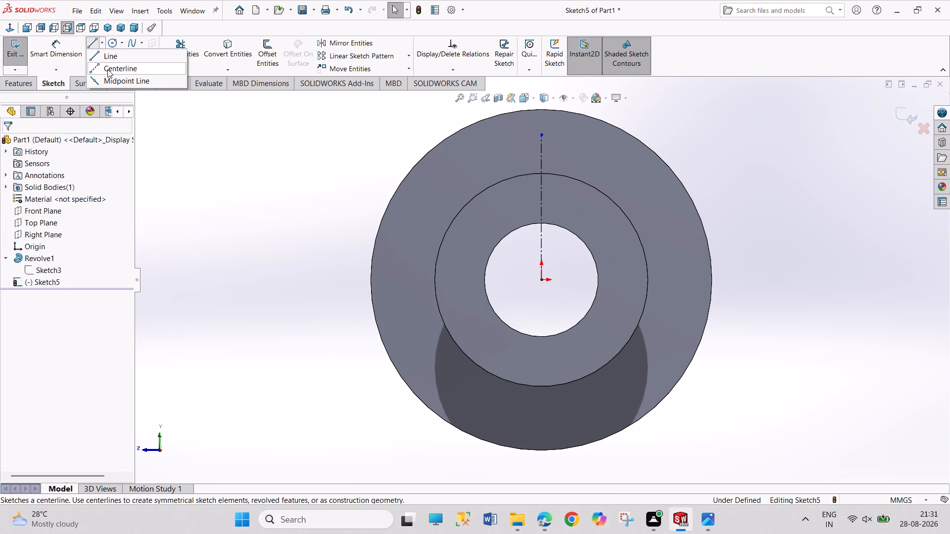
click(540, 280)
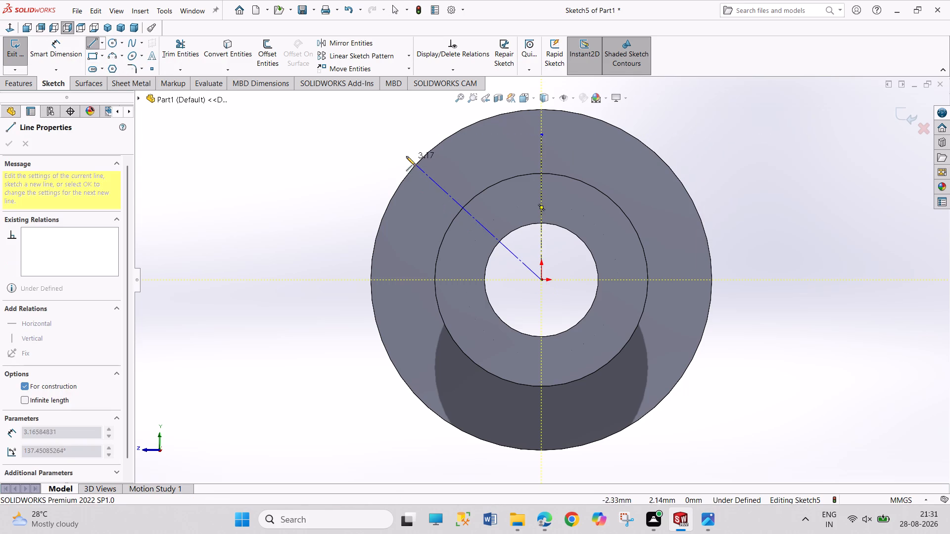
click(396, 149)
right_click(770, 202)
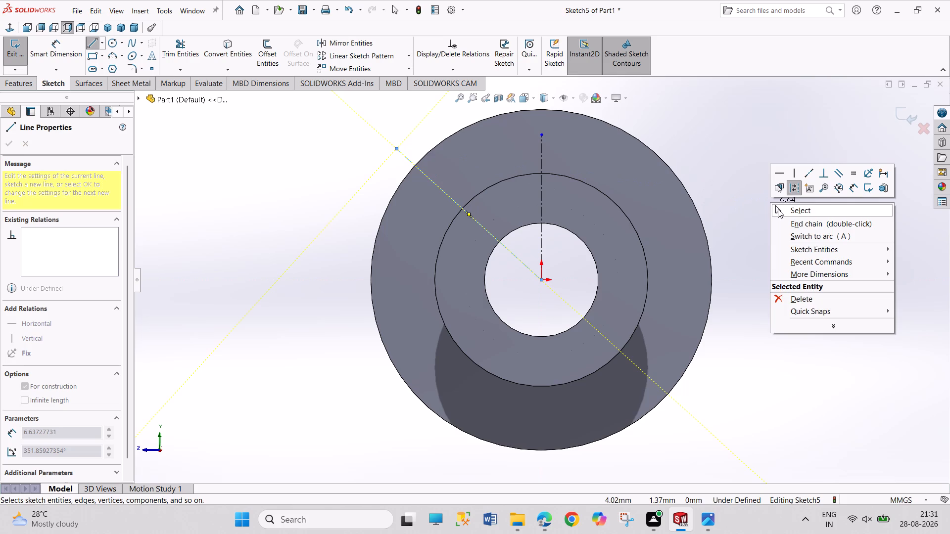
click(778, 209)
Dimension the angle between the vertical and diagonal centerlines as 45 degrees.
right_drag(798, 271, 760, 125)
click(542, 194)
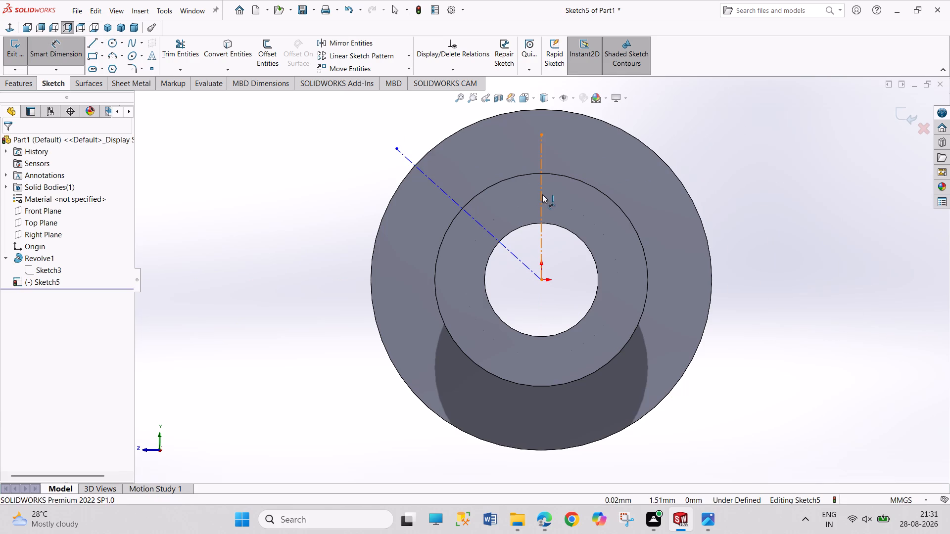
click(493, 234)
click(504, 203)
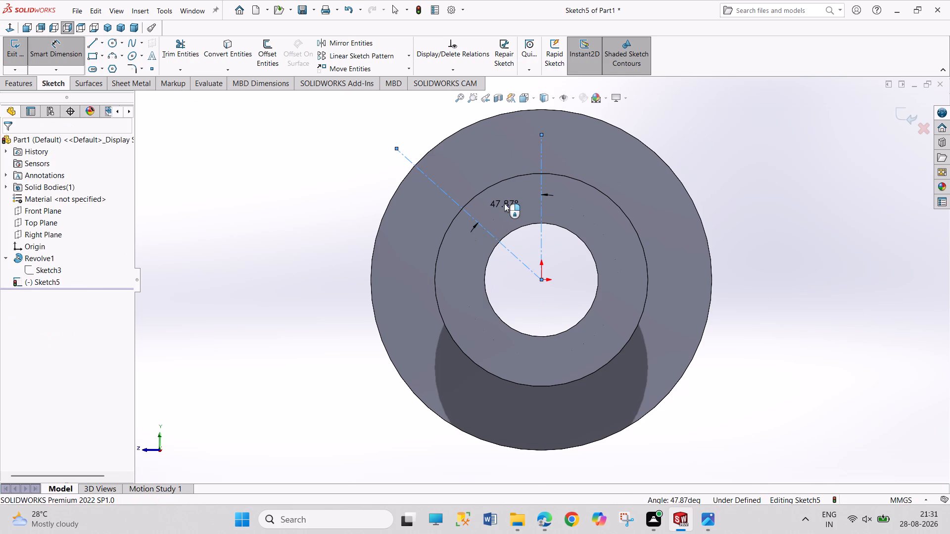
text(75)
key(BackSpace)
key(BackSpace)
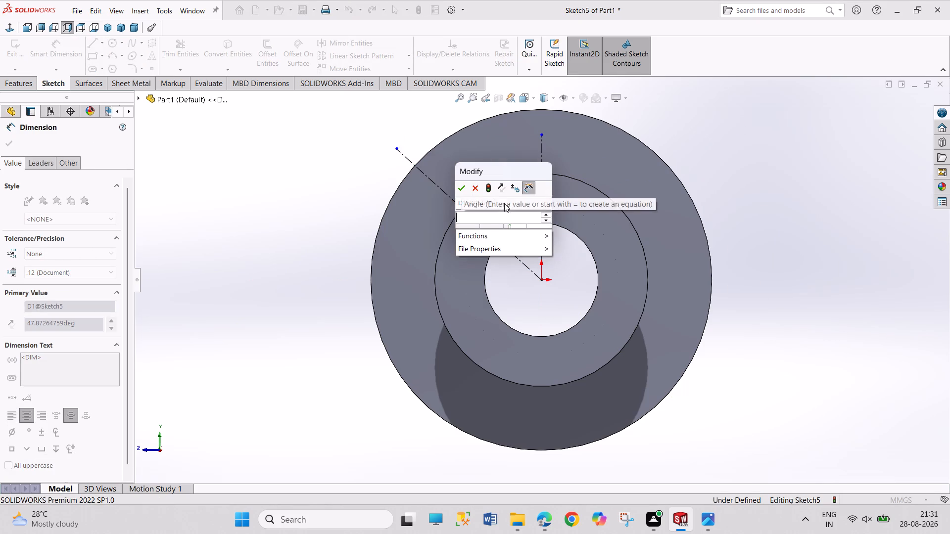
text(45)
key(Return)
right_click(783, 238)
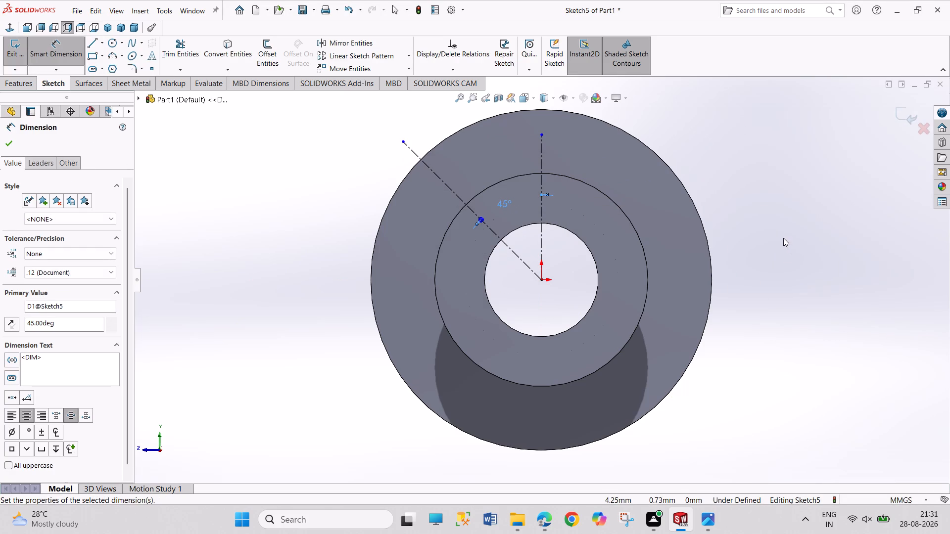
click(799, 274)
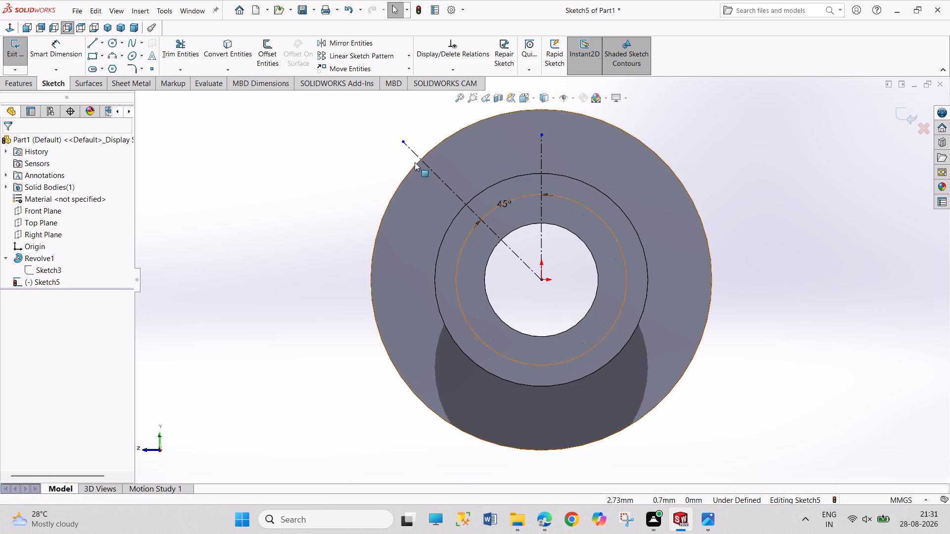
Sketch a circle centered on the origin and dimension its diameter as 4.75 mm.
click(116, 42)
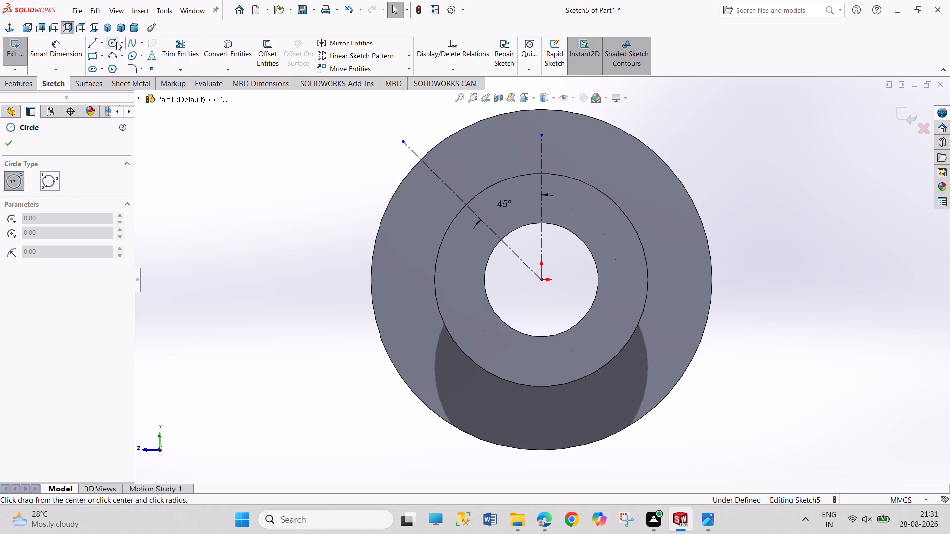
click(540, 280)
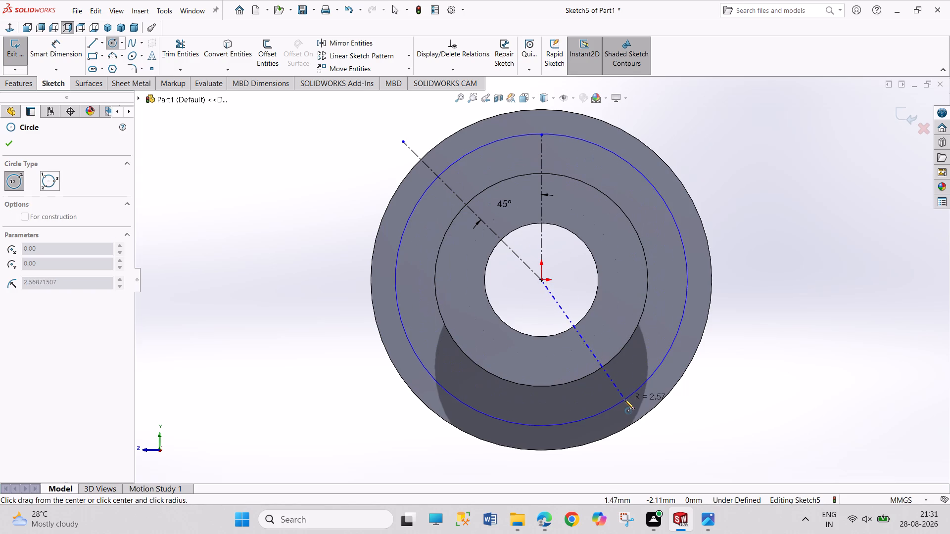
click(625, 400)
right_drag(792, 379, 756, 217)
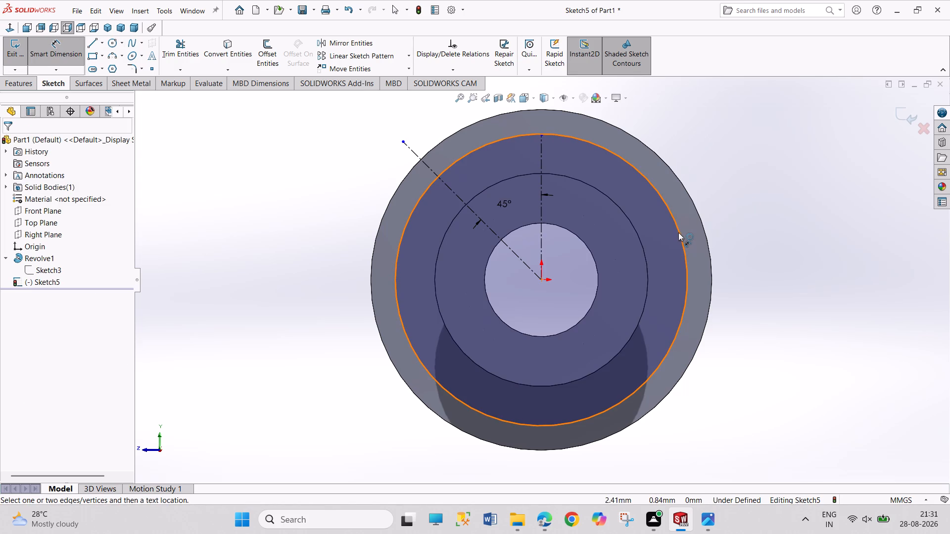
click(678, 232)
click(774, 103)
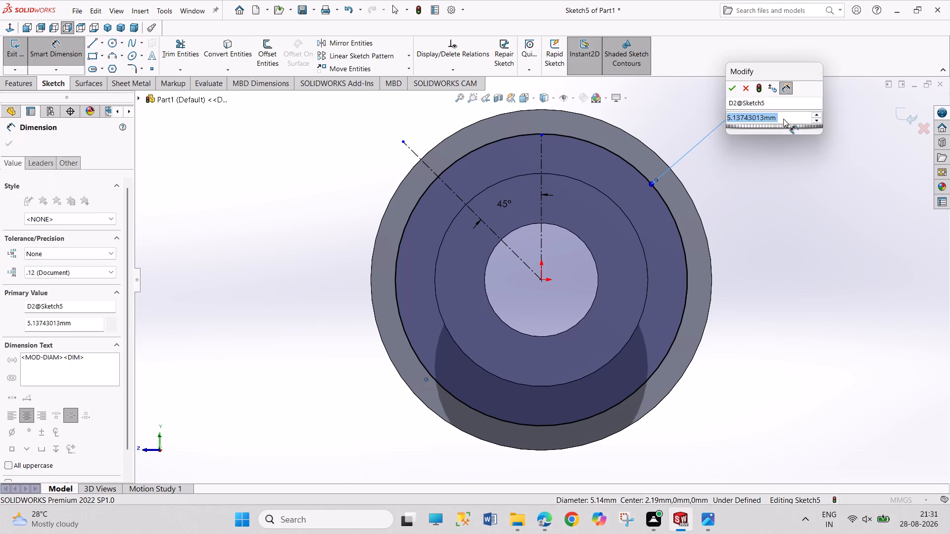
text(4.75)
key(Return)
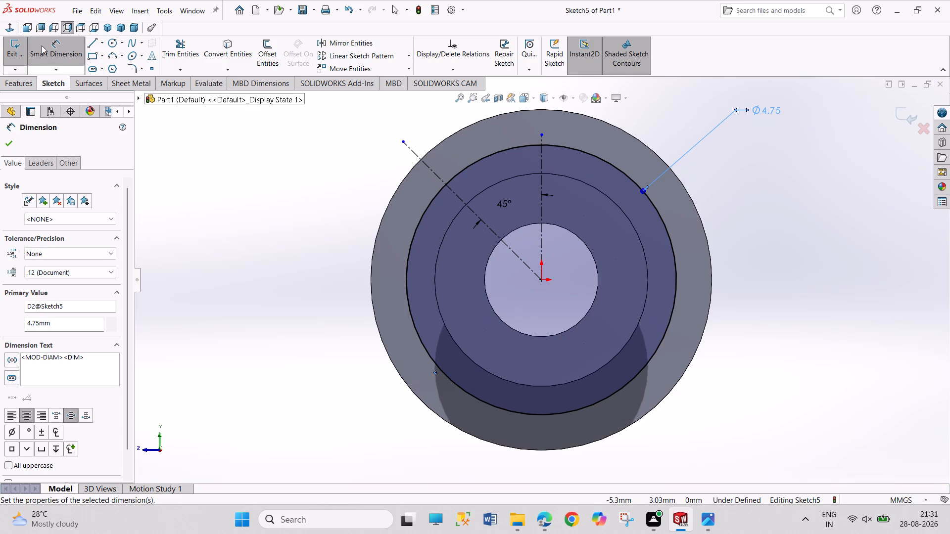
Sketch a second circle centered on the origin and dimension its diameter as 5 mm.
click(113, 39)
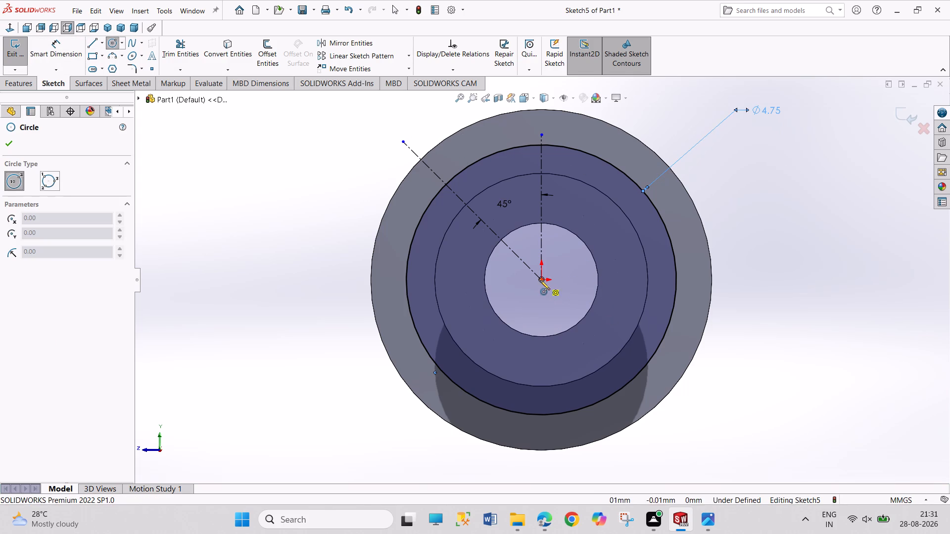
click(539, 280)
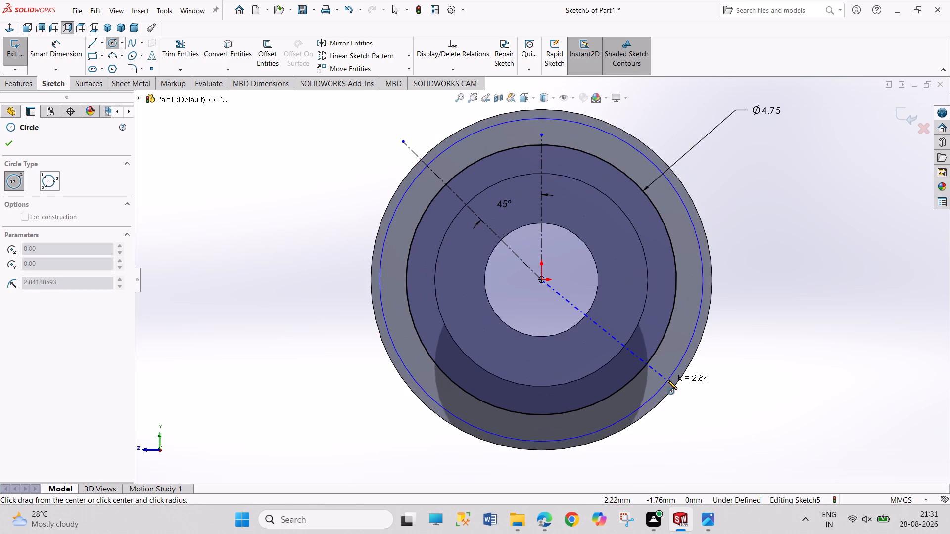
click(667, 380)
right_drag(761, 389, 751, 232)
click(696, 238)
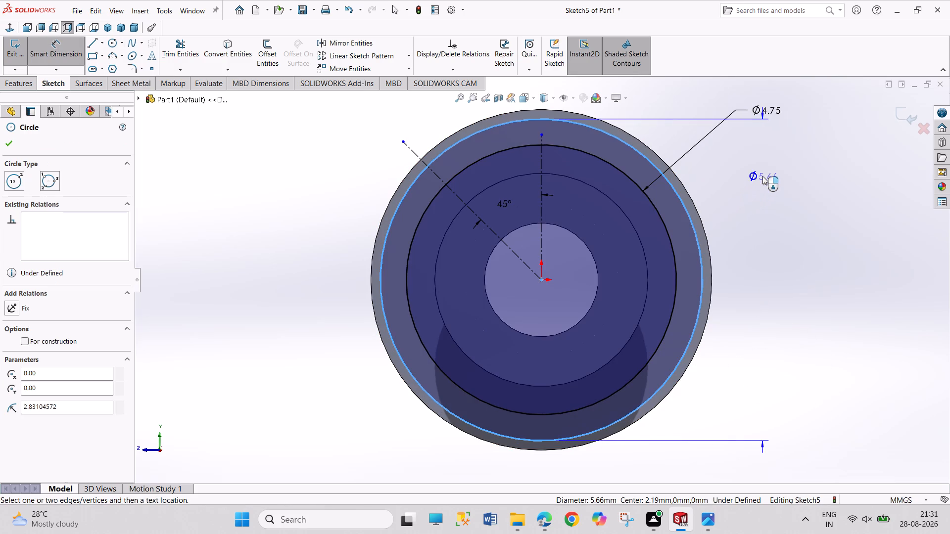
click(725, 98)
key(5)
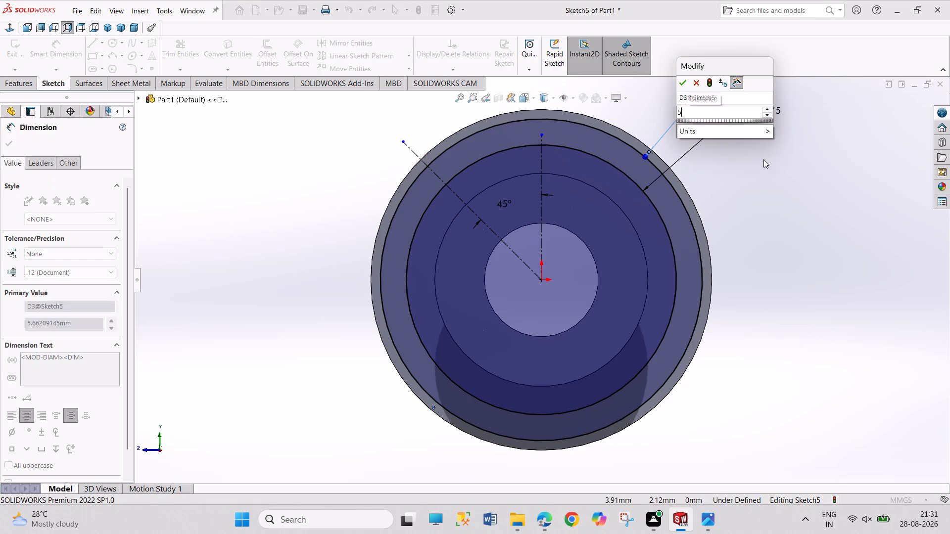
key(Return)
right_click(803, 212)
click(815, 242)
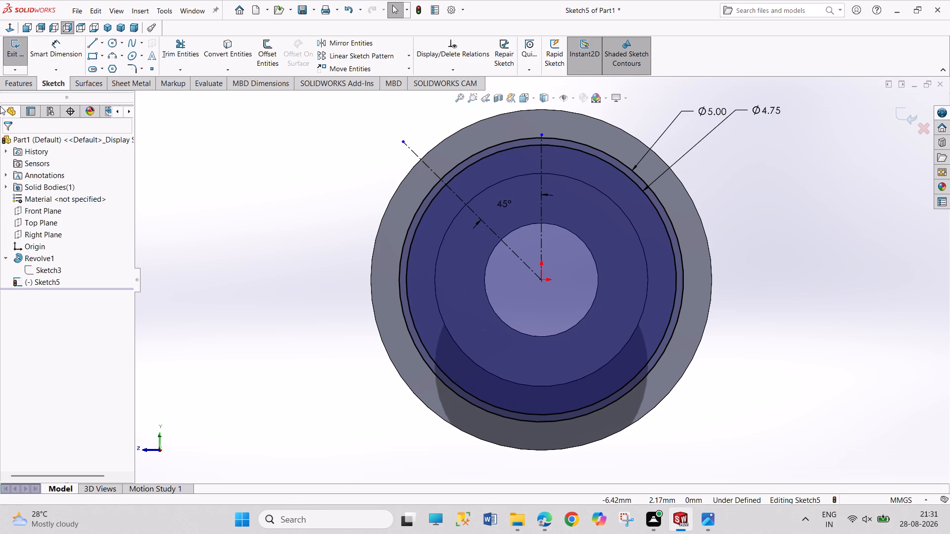
Sketch a small circle centered on the diagonal centerline near the 5 mm circle and set its diameter to 0.787*2 mm.
click(112, 42)
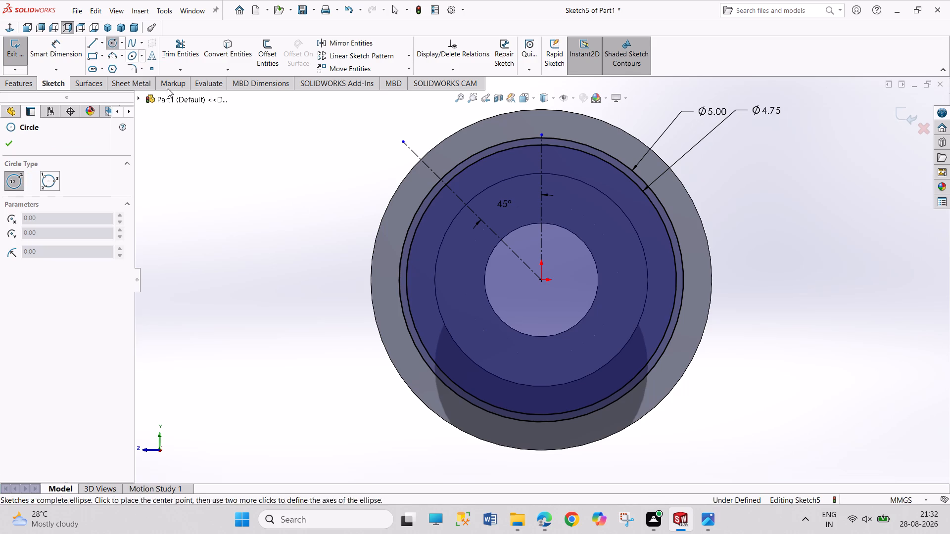
click(434, 173)
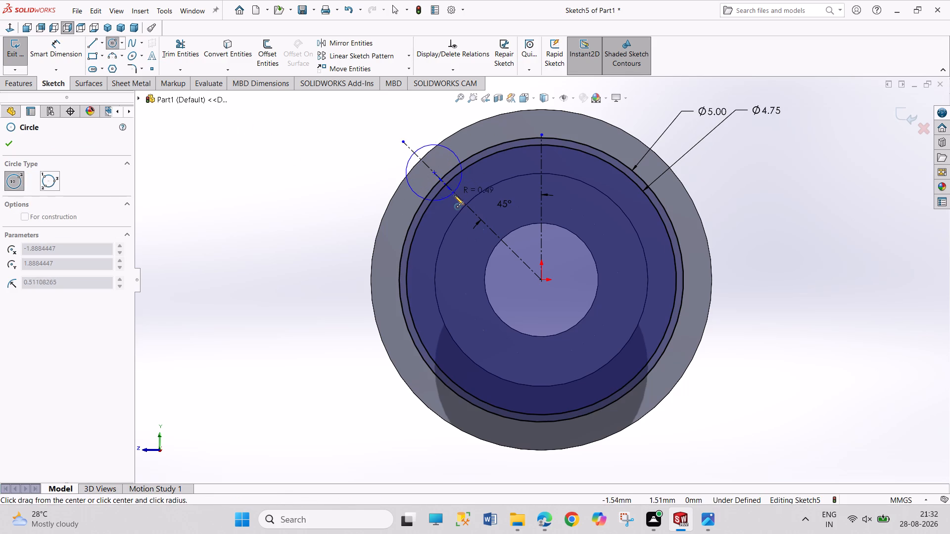
click(454, 195)
right_drag(313, 268, 284, 107)
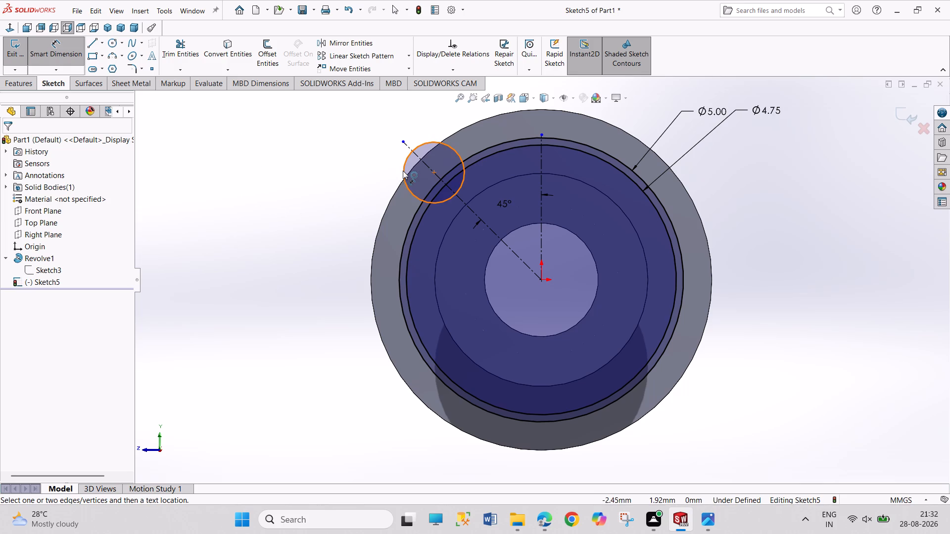
drag(403, 171, 397, 168)
click(328, 124)
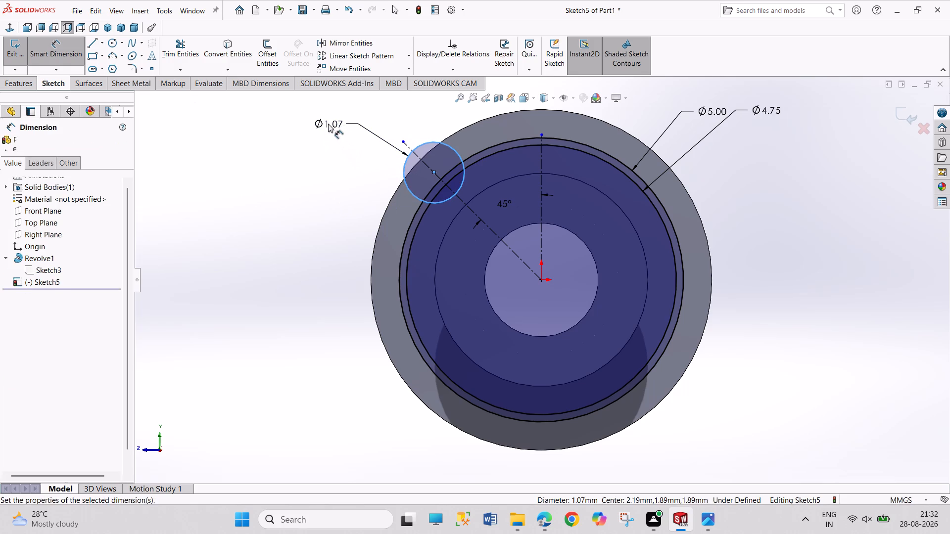
text(0.787*2)
key(Return)
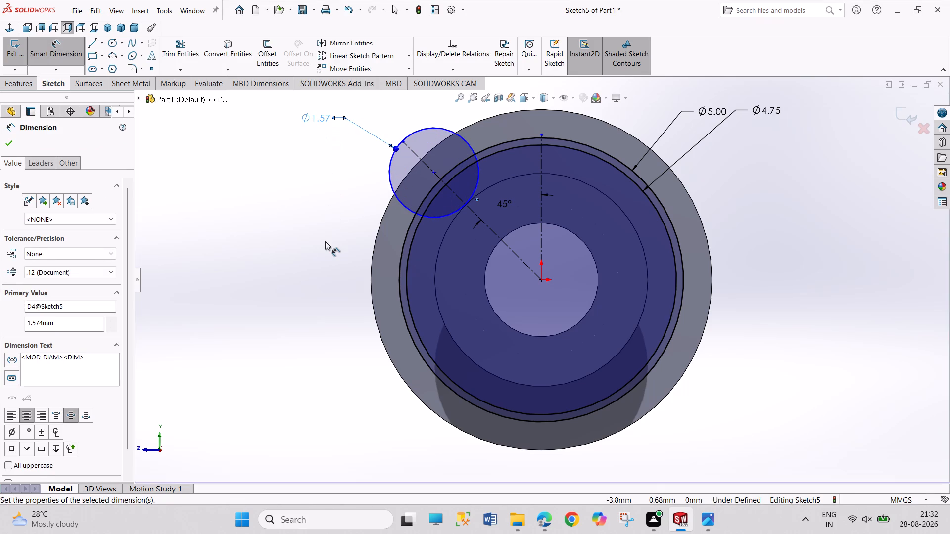
right_click(325, 241)
click(340, 274)
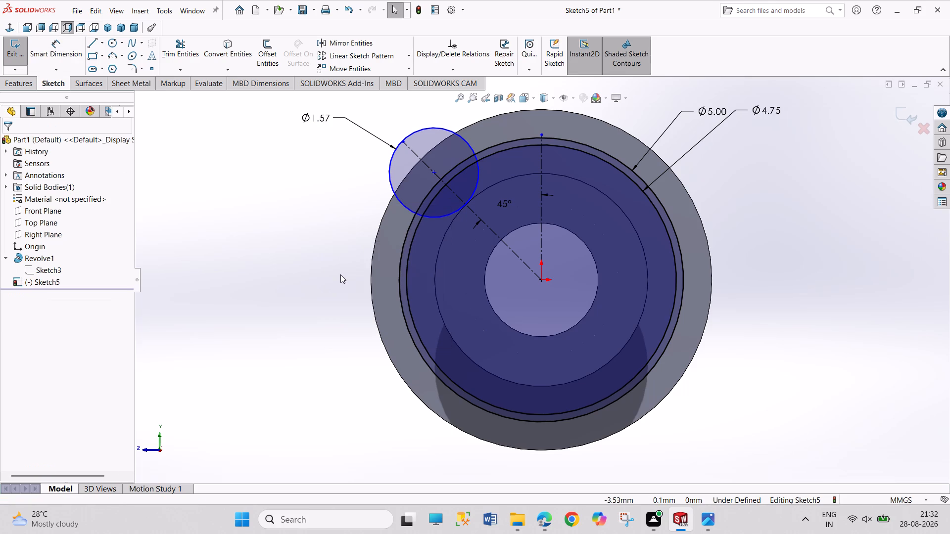
Dimension the horizontal distance from the small circle's center to the origin as 1.575 mm.
right_drag(340, 277, 340, 200)
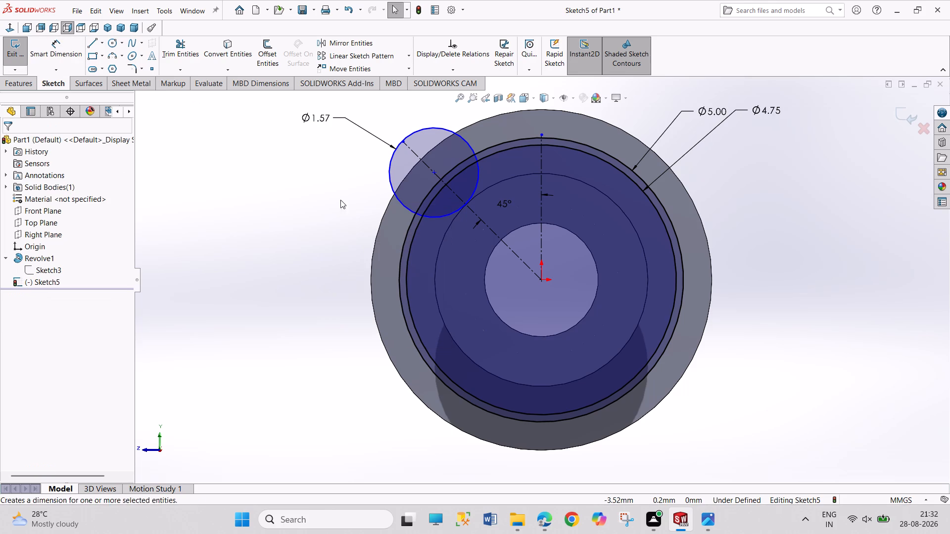
right_drag(340, 200, 328, 113)
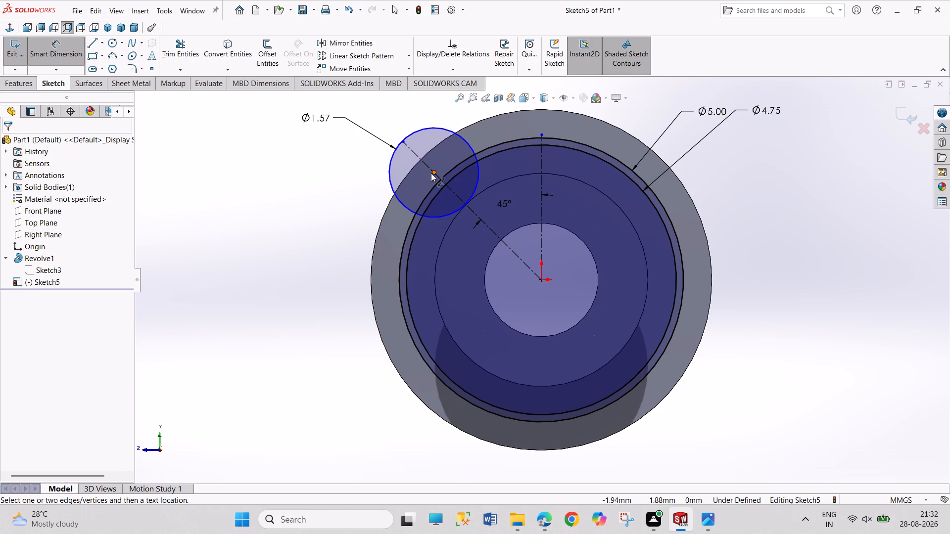
click(433, 173)
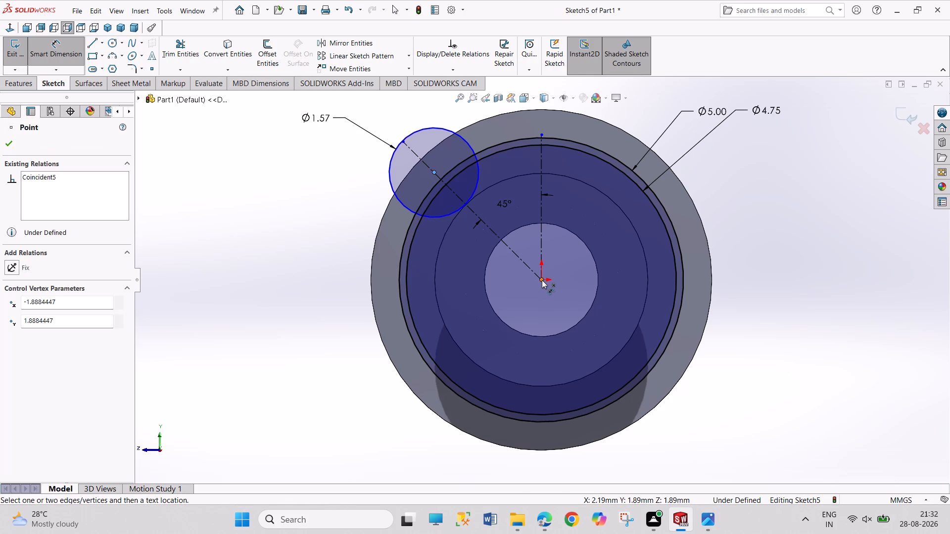
click(542, 280)
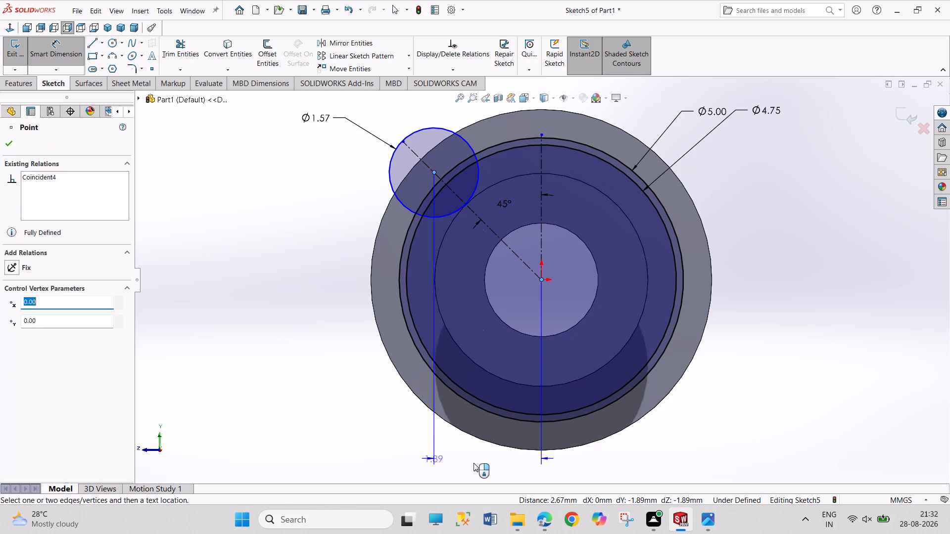
click(475, 463)
text(1.575)
key(Return)
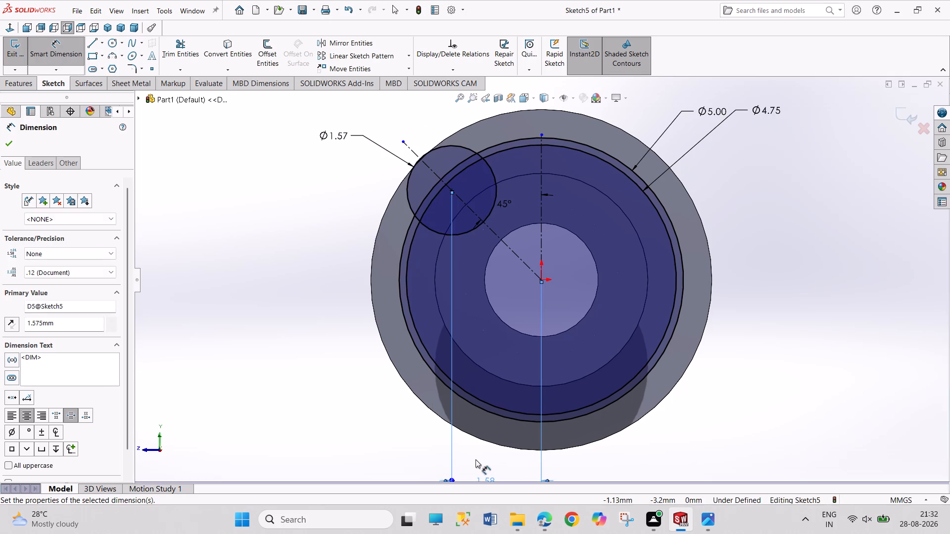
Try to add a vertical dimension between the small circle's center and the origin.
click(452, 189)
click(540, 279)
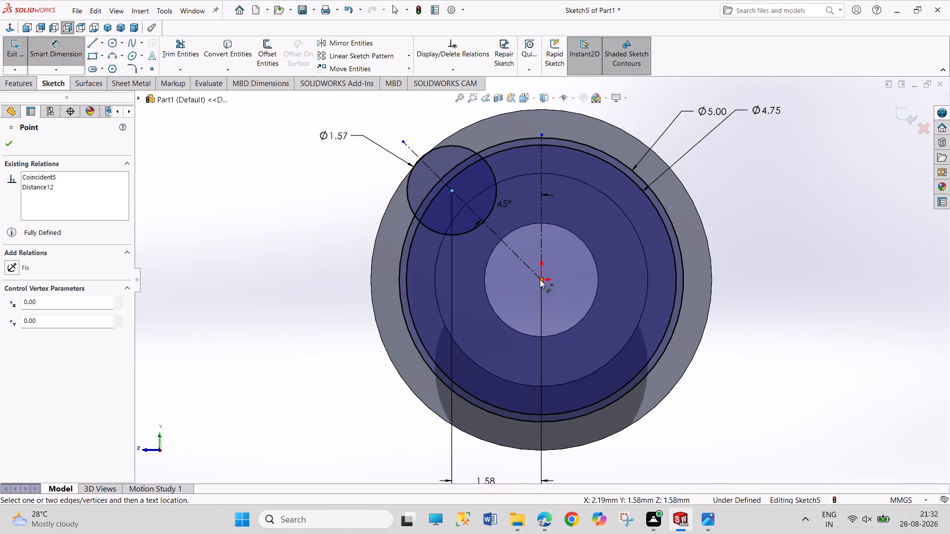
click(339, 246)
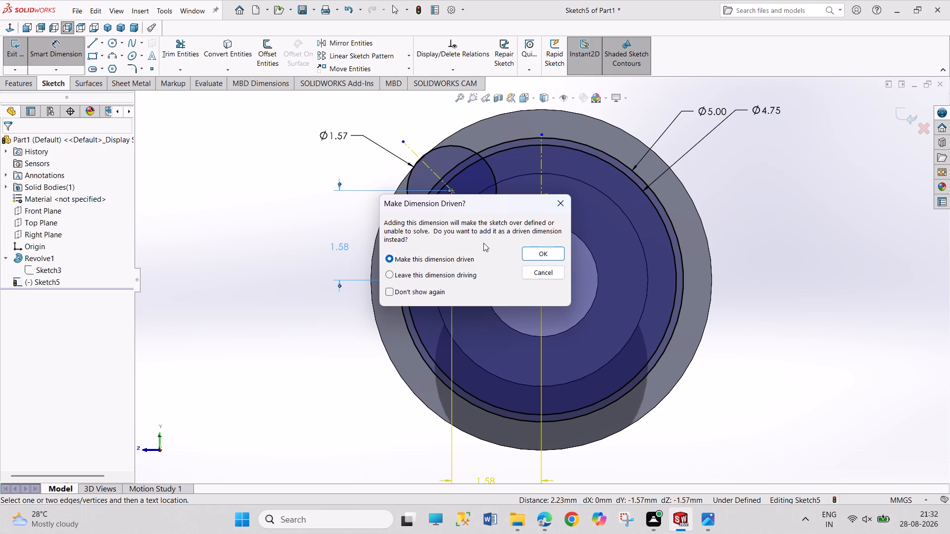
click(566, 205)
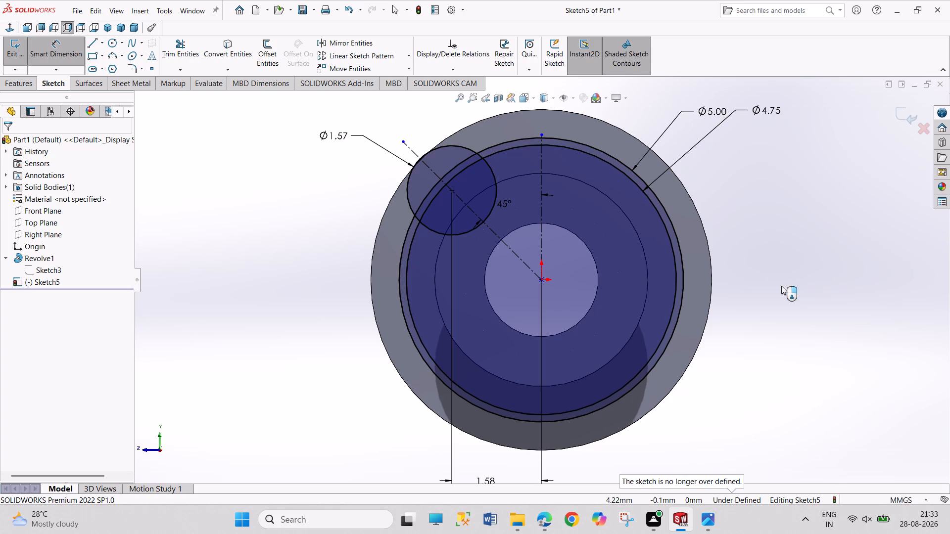
Create a circular sketch pattern of the small circle about the origin with 4 equally spaced instances over 360 degrees.
click(411, 52)
click(383, 80)
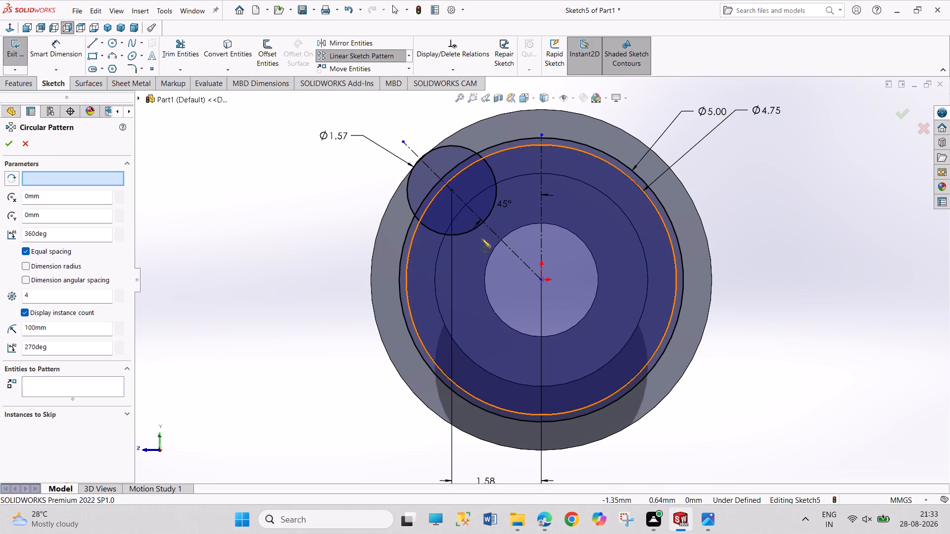
click(476, 228)
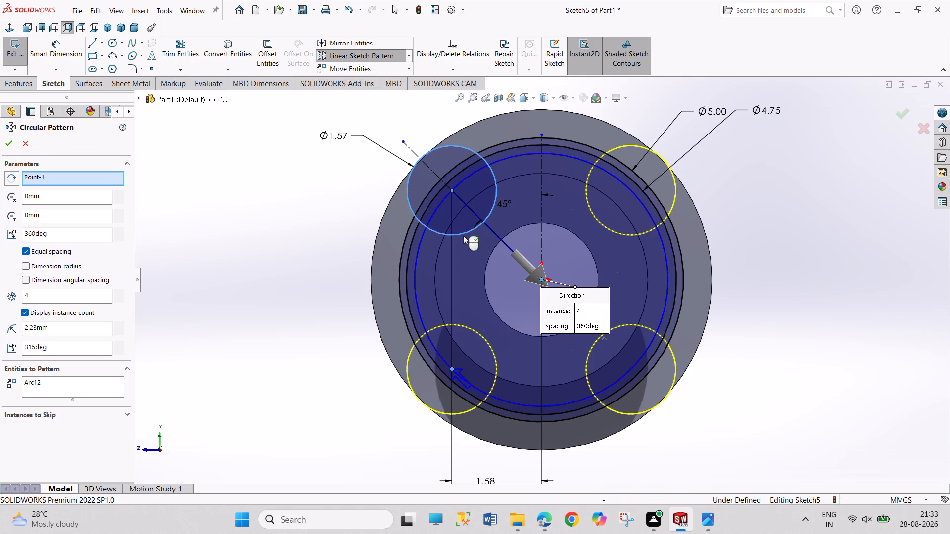
click(10, 142)
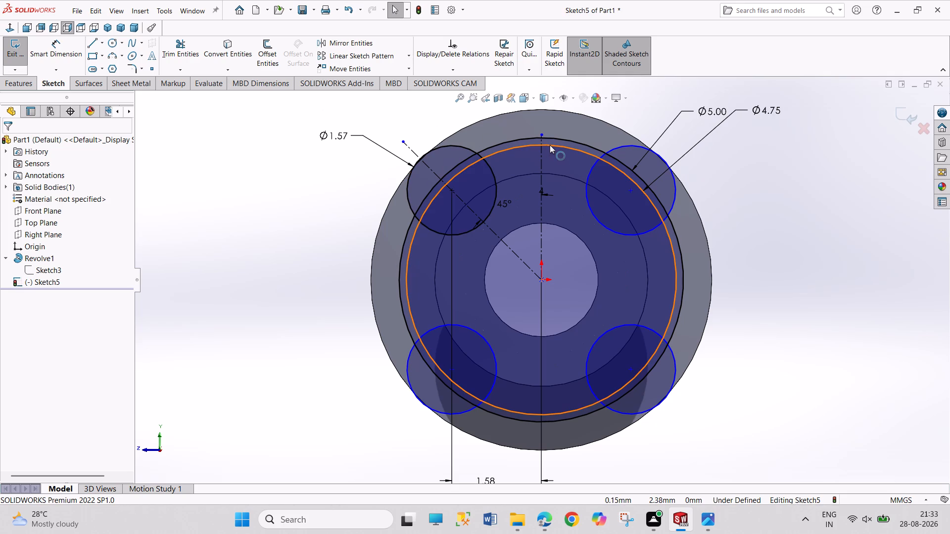
Convert the 4.75 mm diameter circle to construction geometry.
right_click(519, 147)
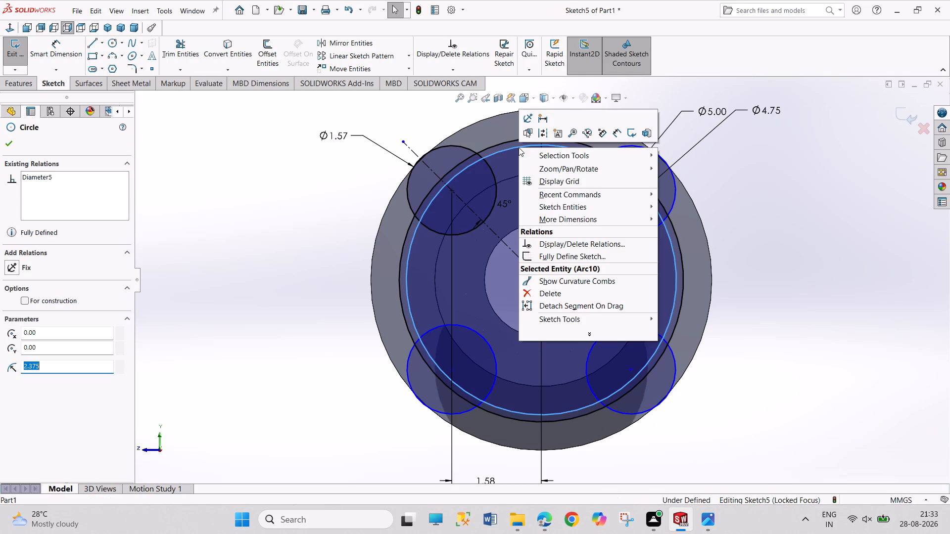
click(23, 301)
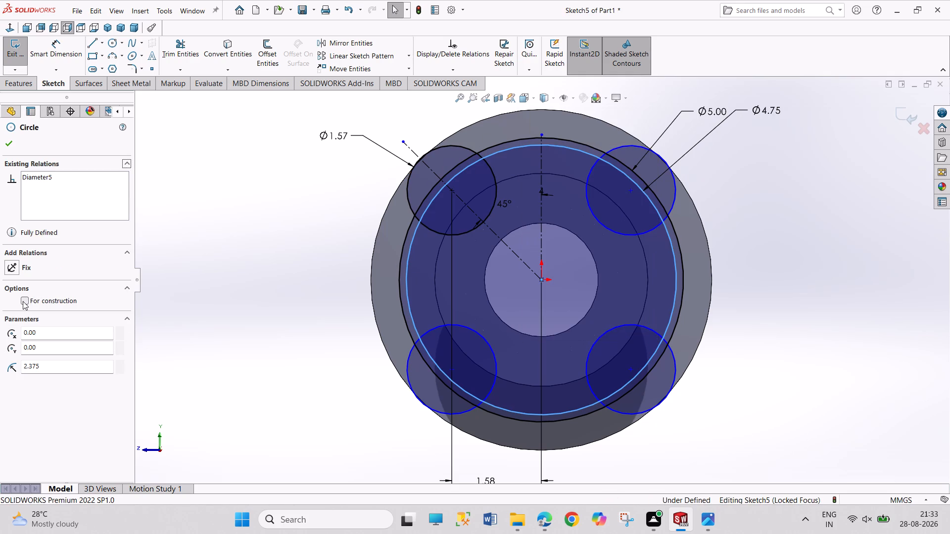
click(23, 301)
click(178, 269)
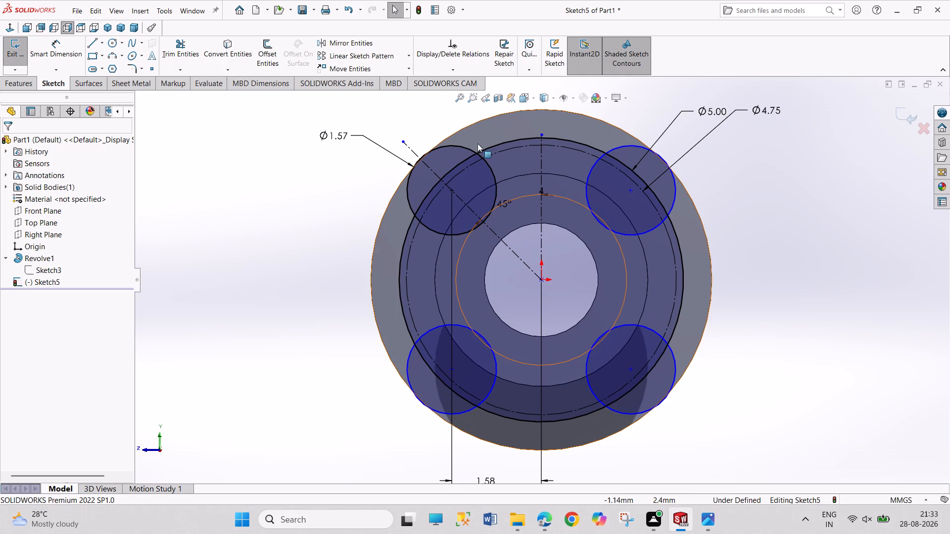
Sketch a line from the top of the upper-left small circle to the top of the 5 mm circle, tangent to both.
scroll(525, 115, up, 1)
scroll(527, 119, down, 3)
scroll(547, 342, down, 2)
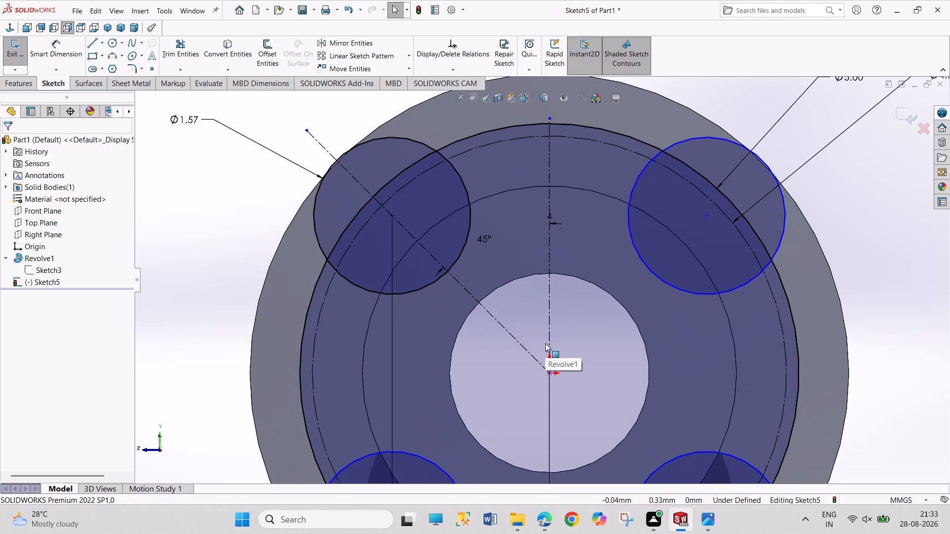
scroll(539, 332, up, 2)
scroll(580, 241, down, 1)
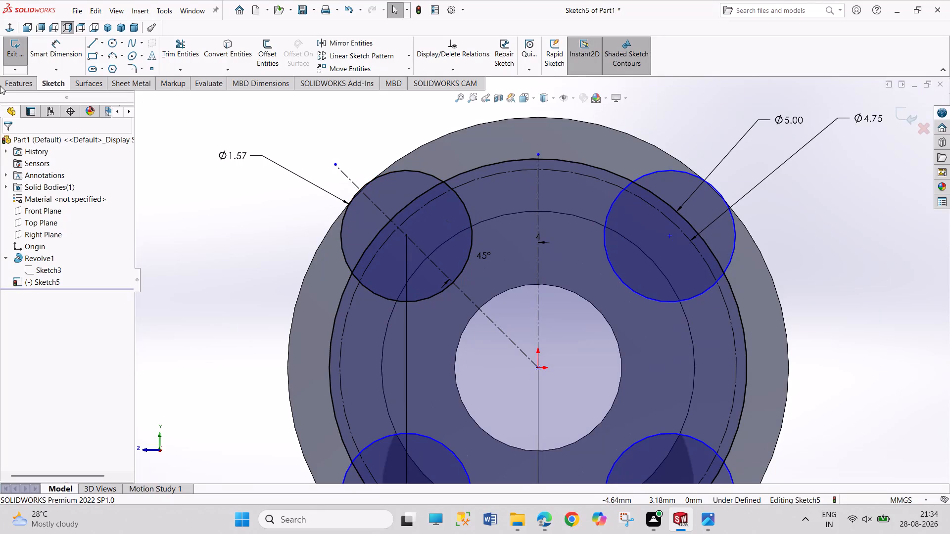
click(95, 38)
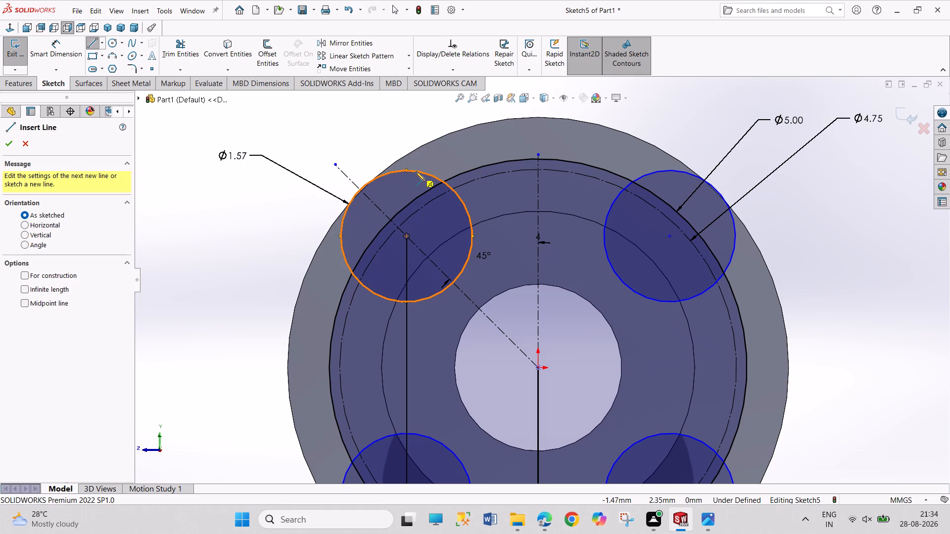
click(416, 172)
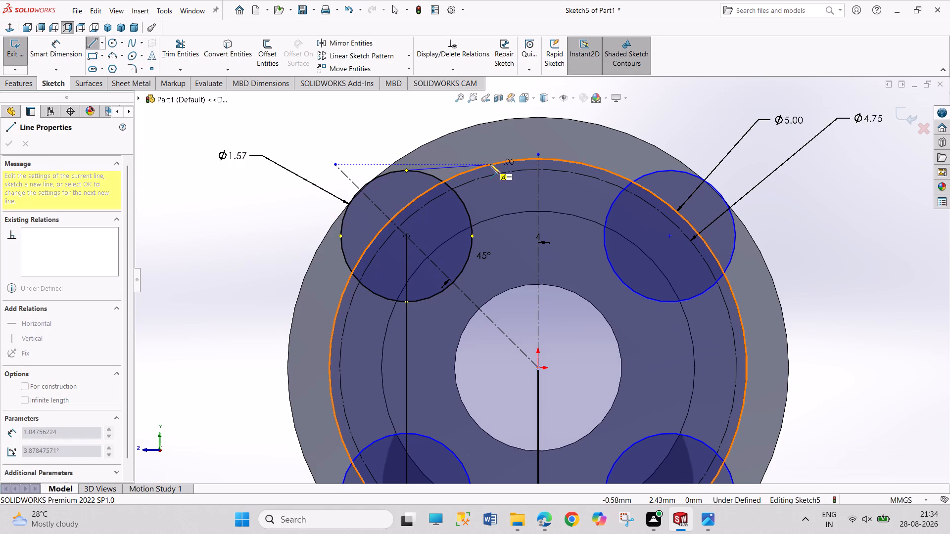
click(490, 164)
right_click(415, 117)
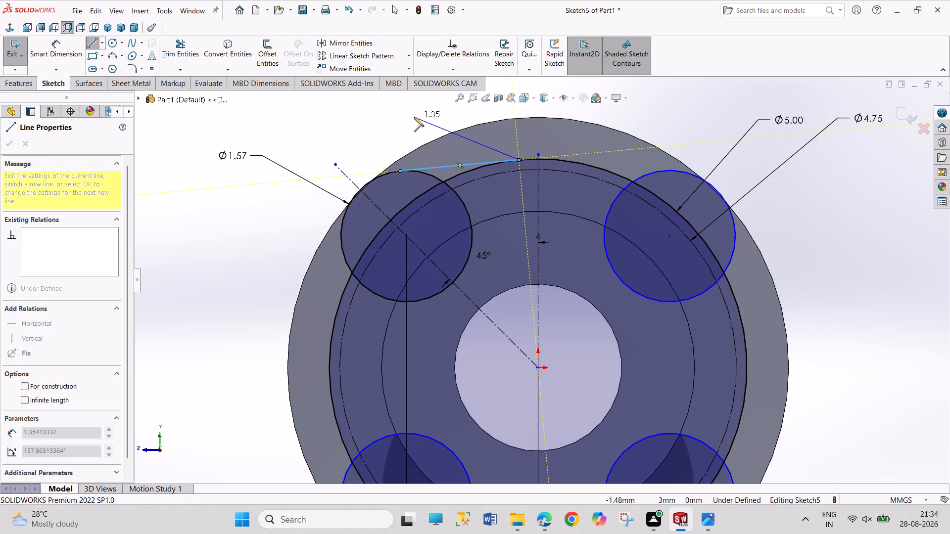
click(424, 122)
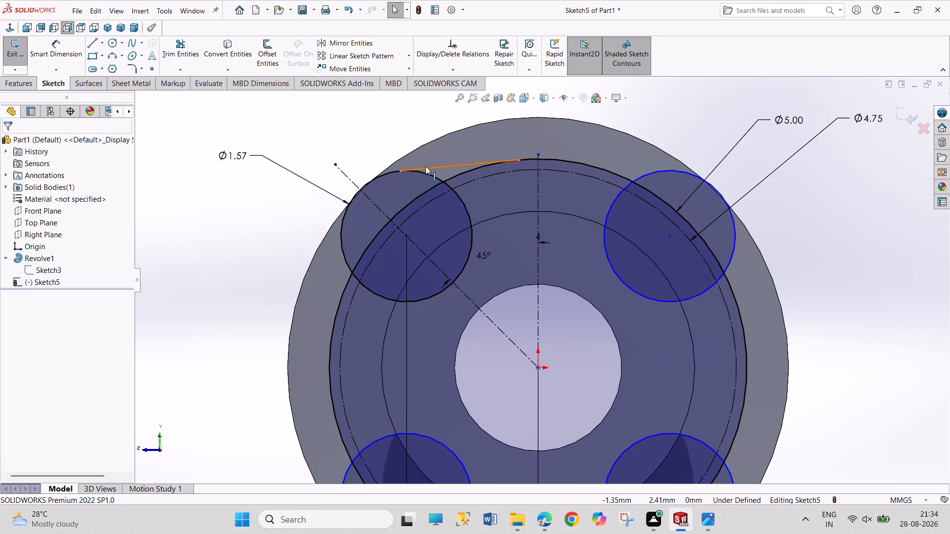
click(426, 166)
ctrl+click(428, 171)
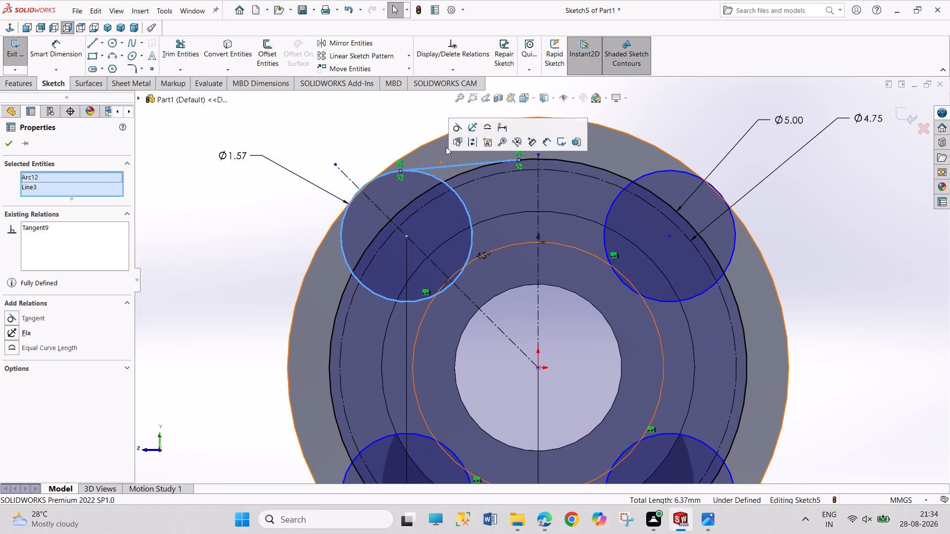
click(463, 130)
click(268, 213)
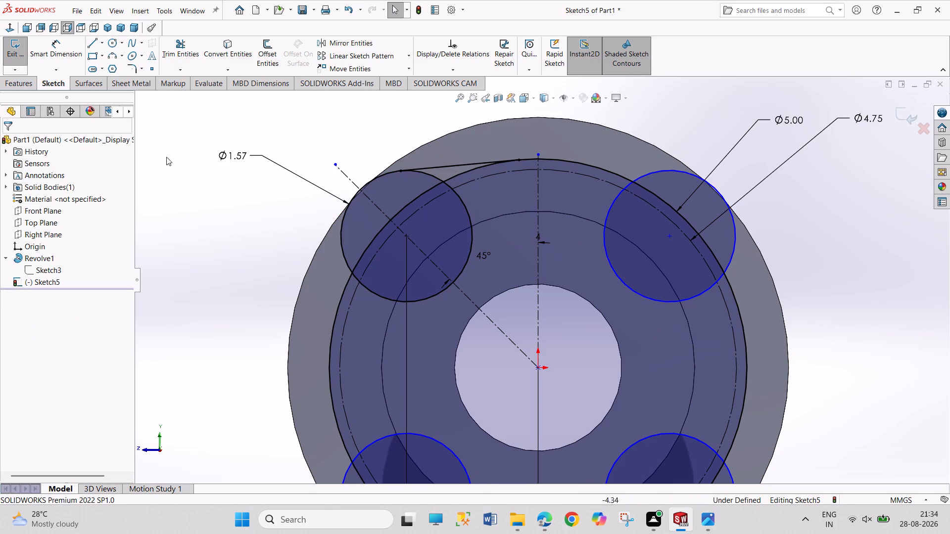
Sketch a second tangent line, about 1.42 mm long, from the upper-left small circle's outer left side down to the 5 mm circle.
click(95, 44)
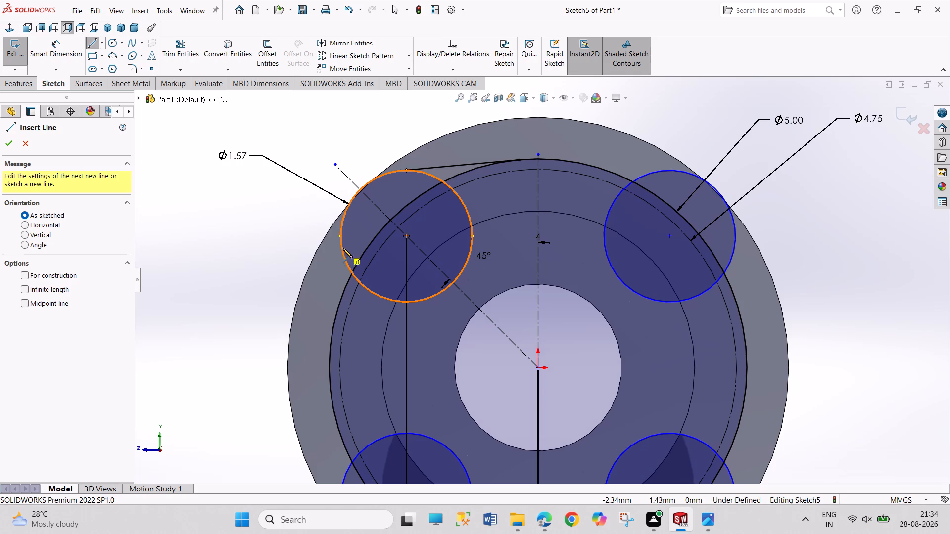
click(340, 242)
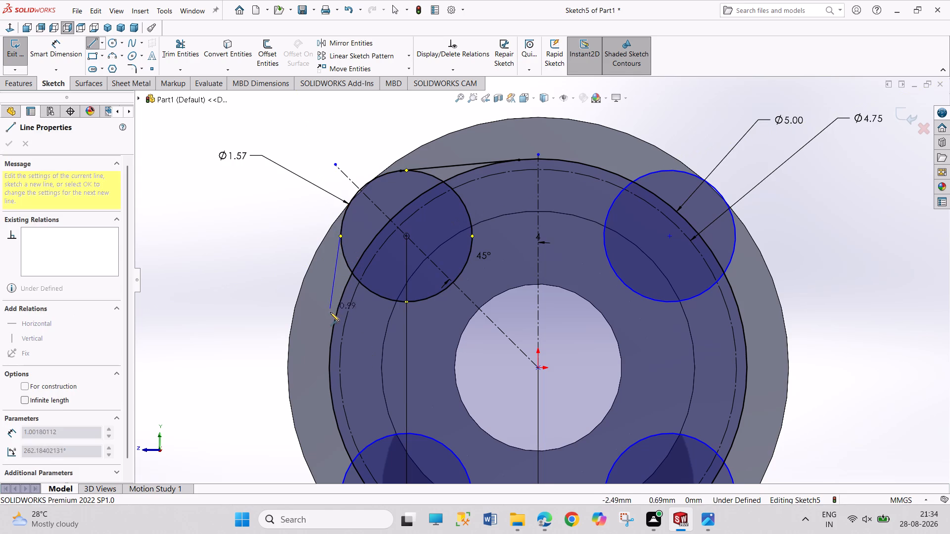
click(332, 320)
right_click(259, 267)
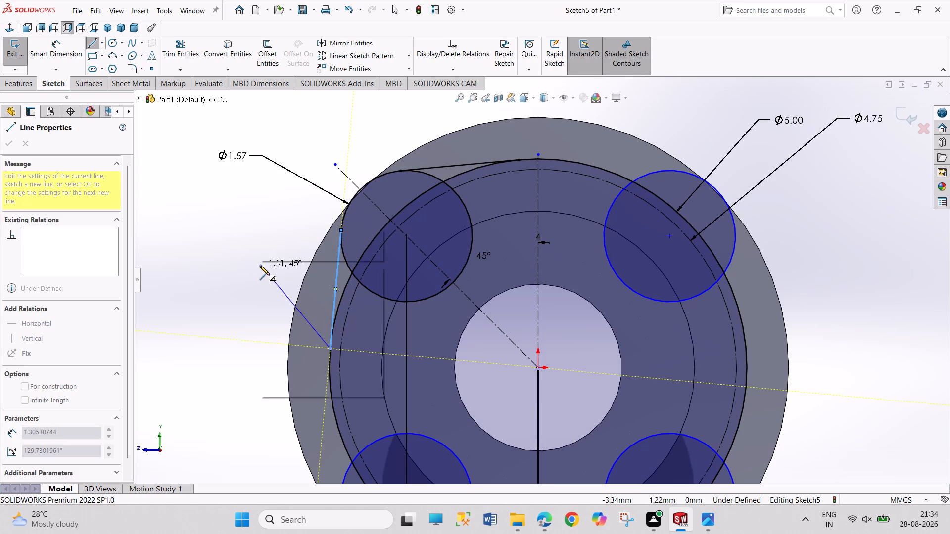
click(276, 269)
click(339, 248)
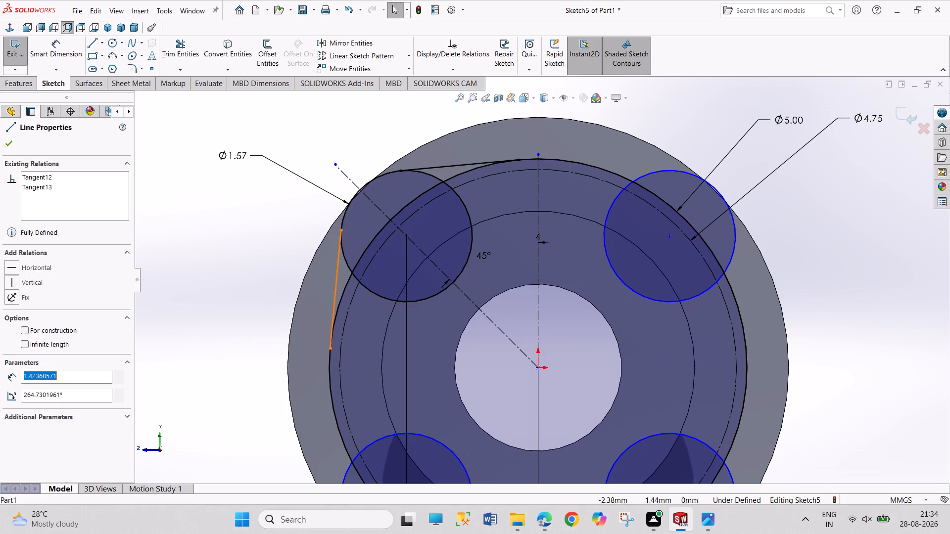
ctrl+click(345, 254)
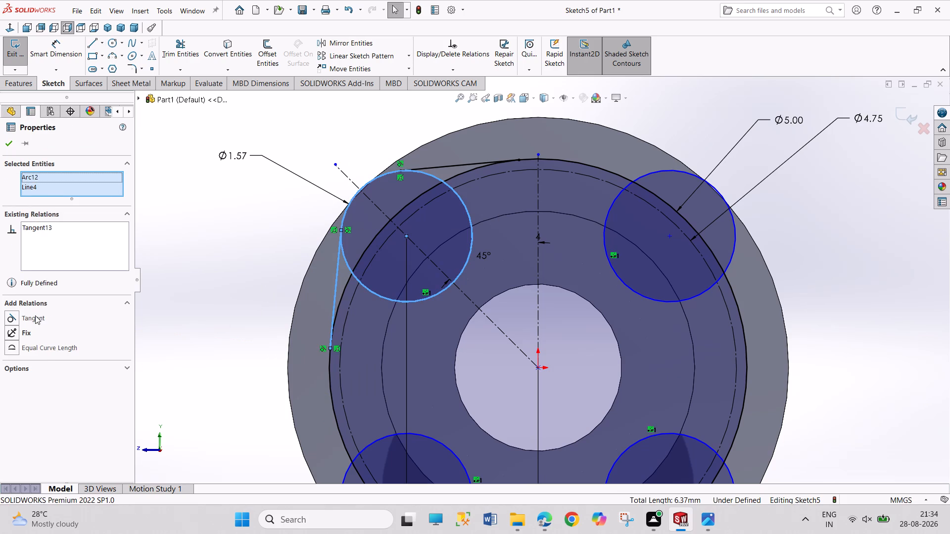
click(35, 315)
click(115, 279)
click(175, 254)
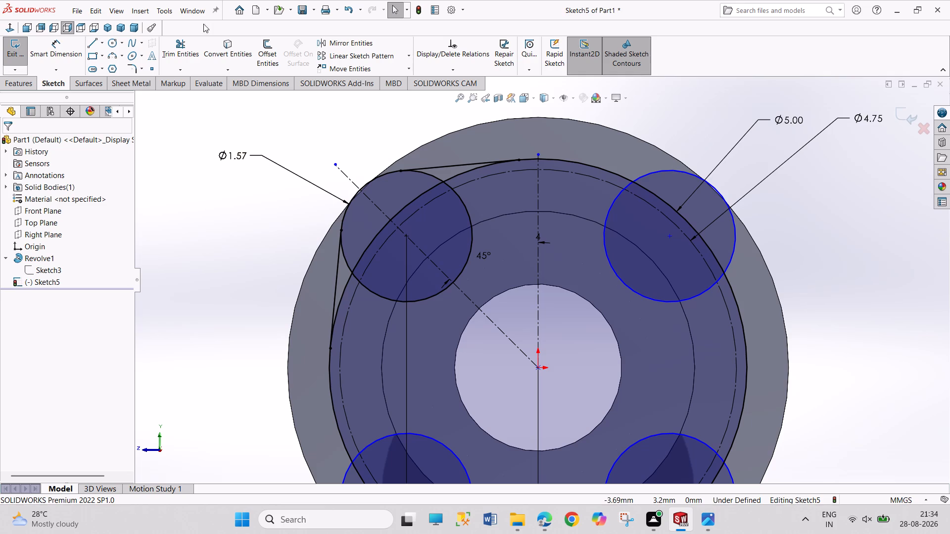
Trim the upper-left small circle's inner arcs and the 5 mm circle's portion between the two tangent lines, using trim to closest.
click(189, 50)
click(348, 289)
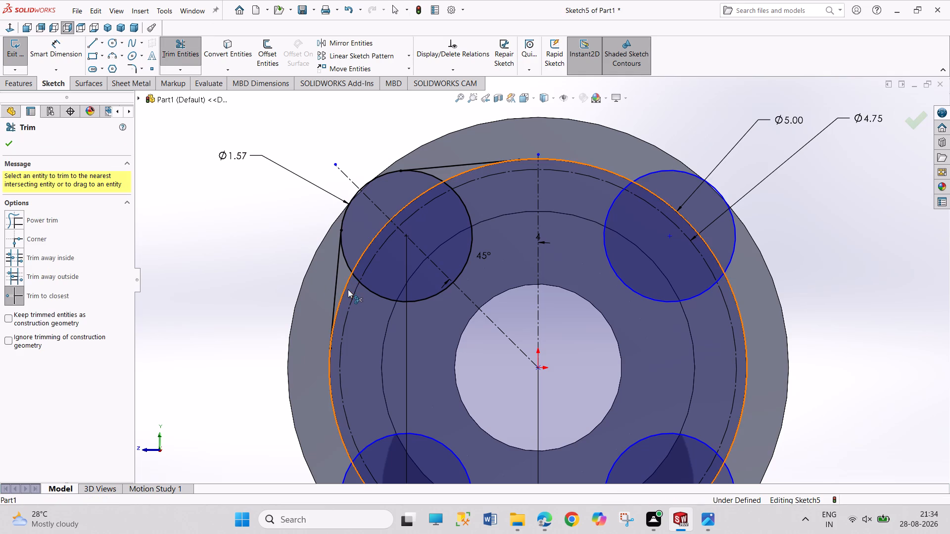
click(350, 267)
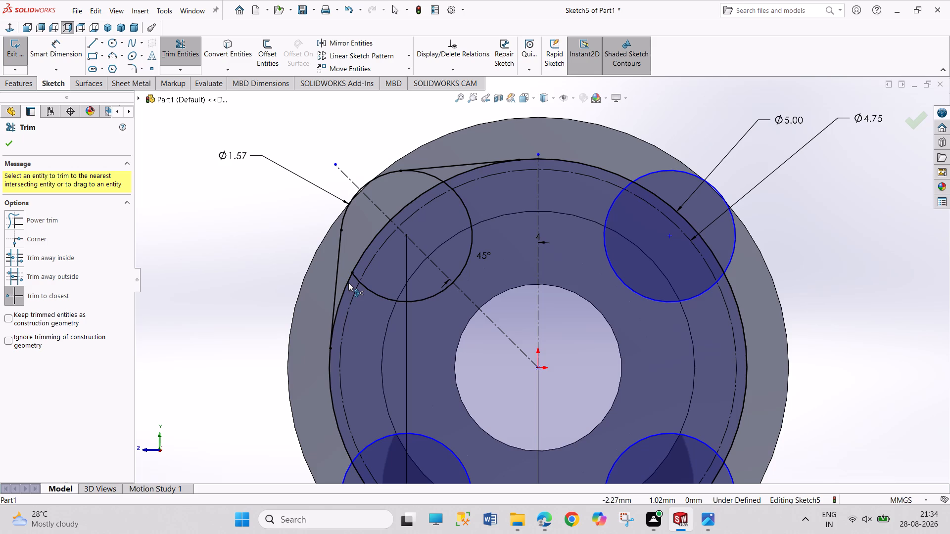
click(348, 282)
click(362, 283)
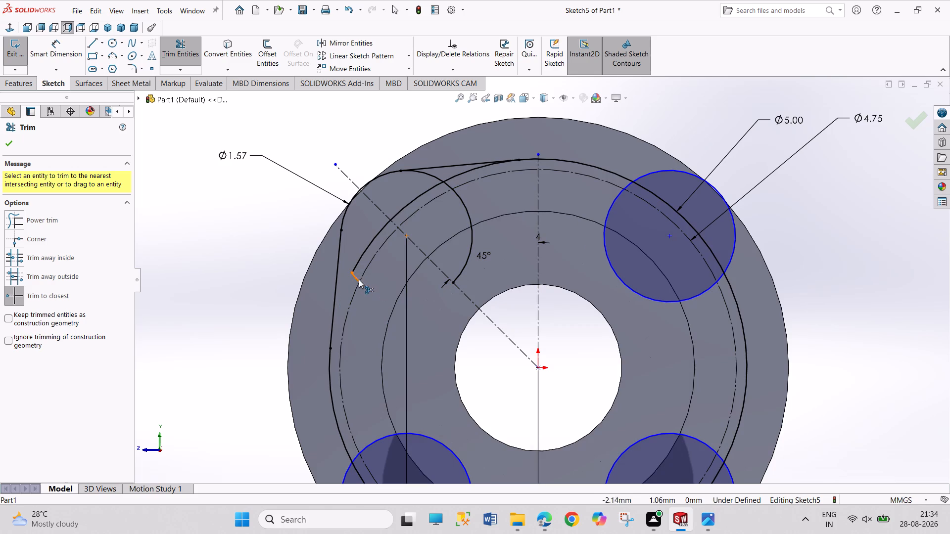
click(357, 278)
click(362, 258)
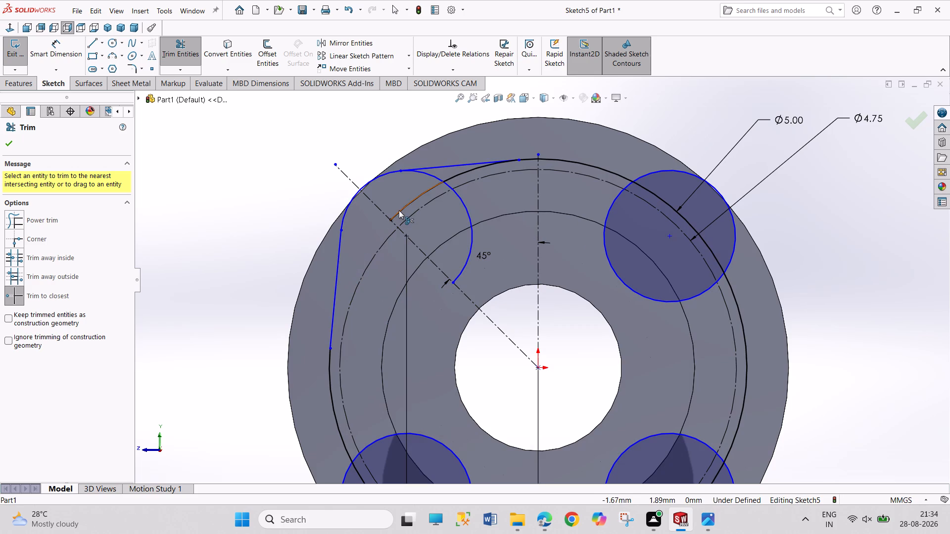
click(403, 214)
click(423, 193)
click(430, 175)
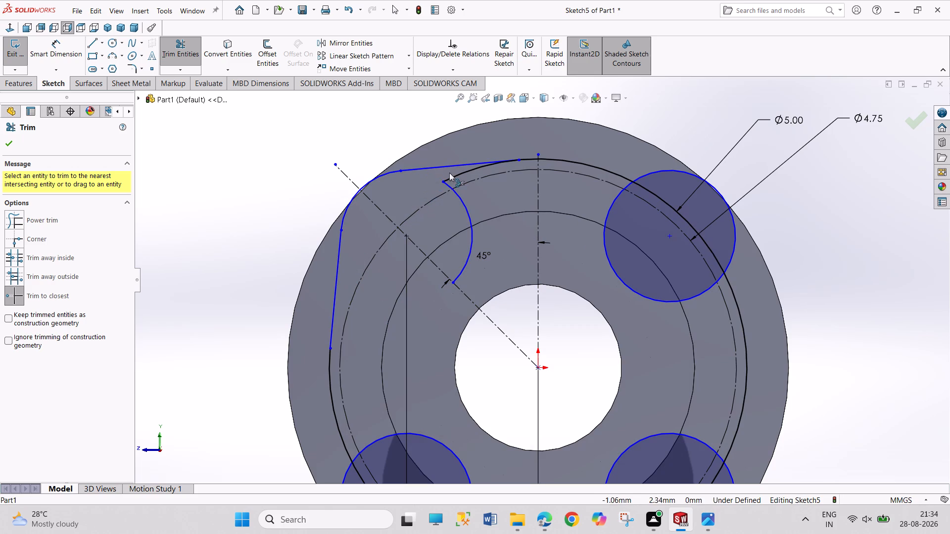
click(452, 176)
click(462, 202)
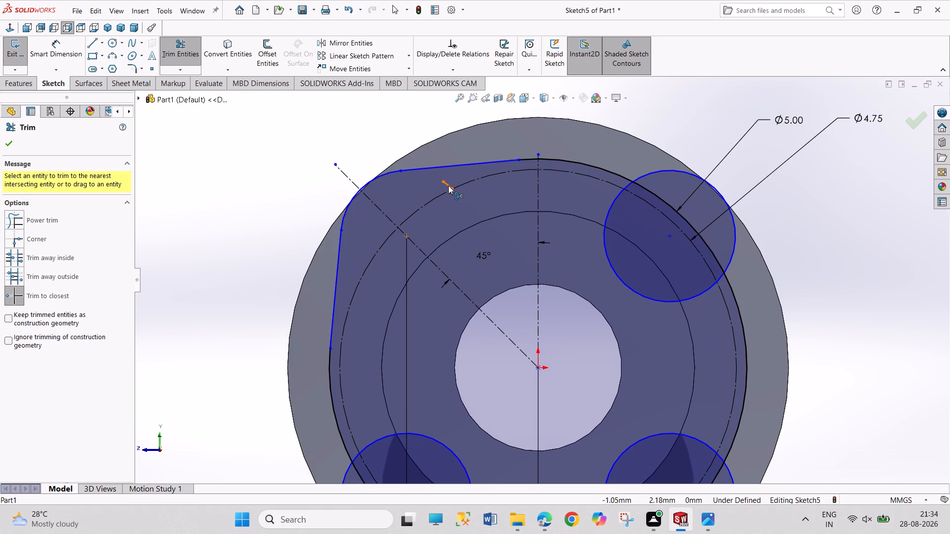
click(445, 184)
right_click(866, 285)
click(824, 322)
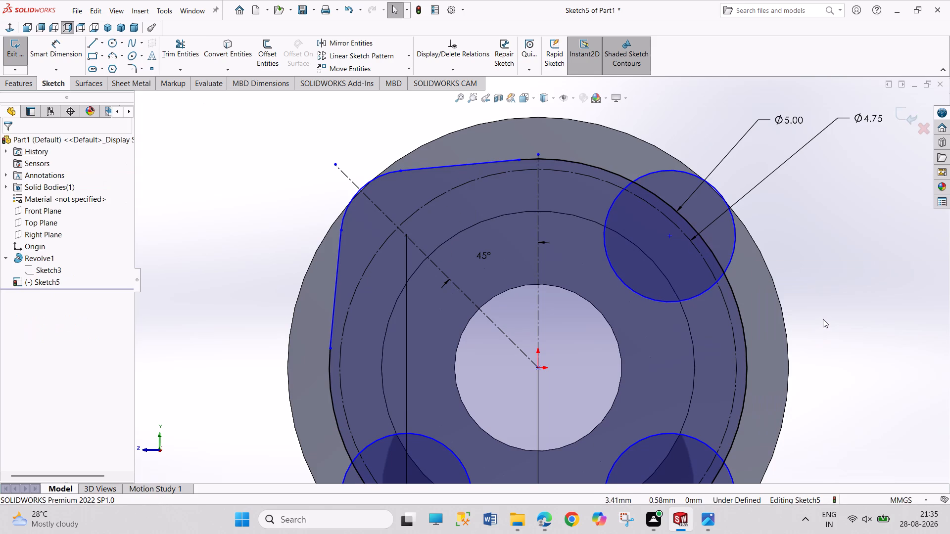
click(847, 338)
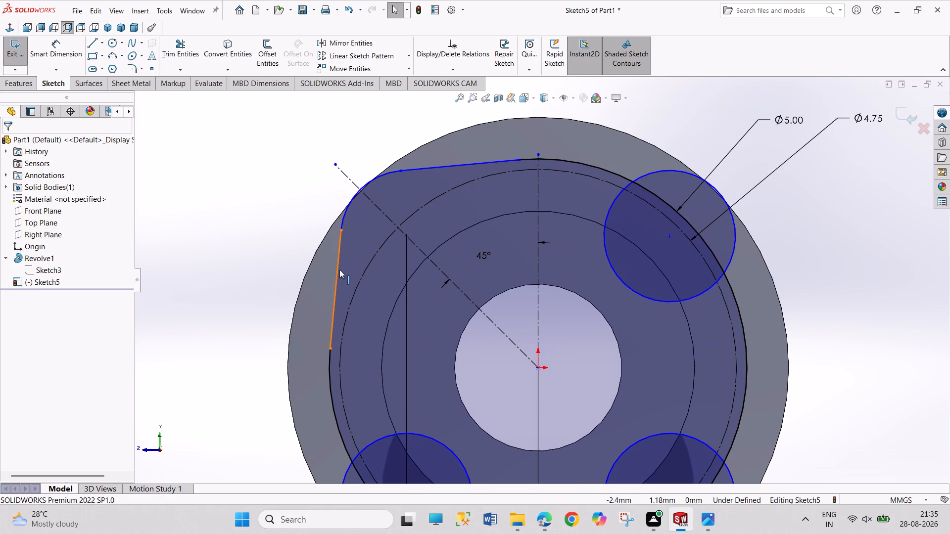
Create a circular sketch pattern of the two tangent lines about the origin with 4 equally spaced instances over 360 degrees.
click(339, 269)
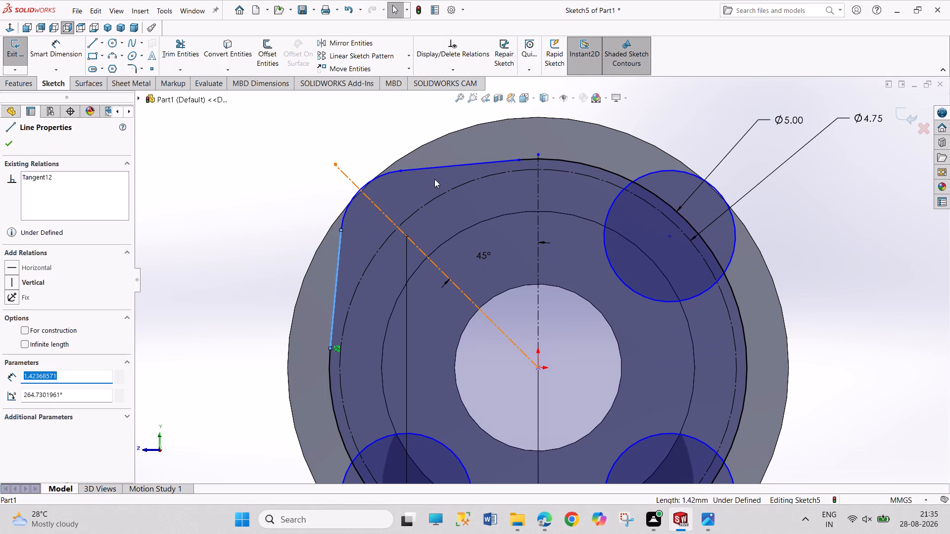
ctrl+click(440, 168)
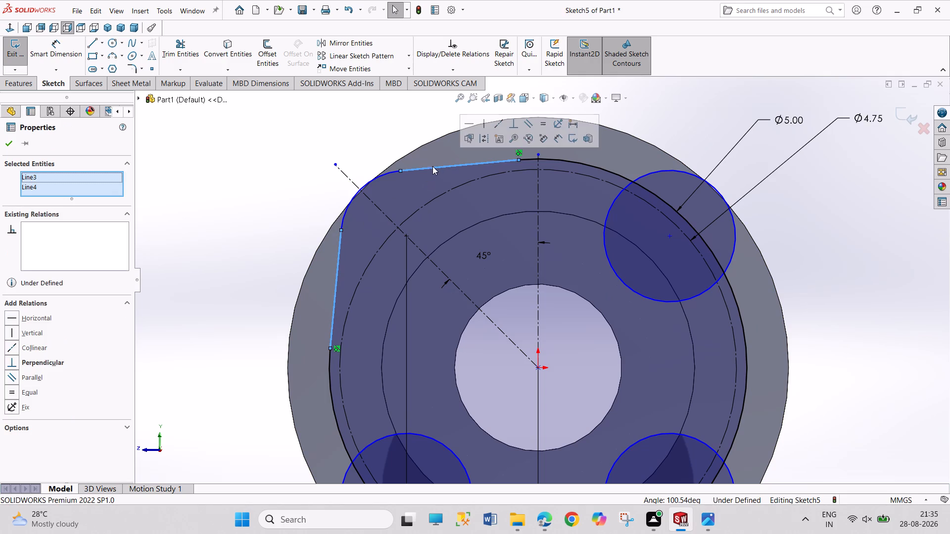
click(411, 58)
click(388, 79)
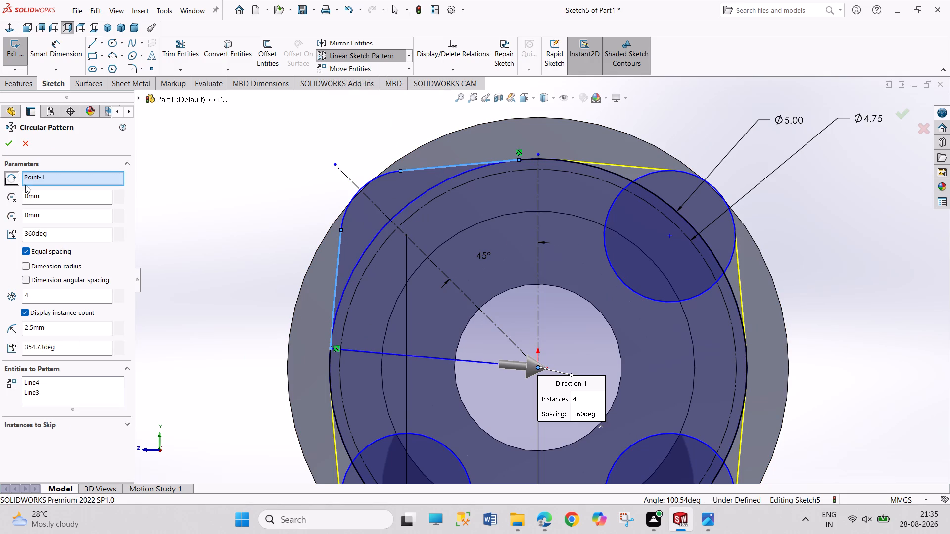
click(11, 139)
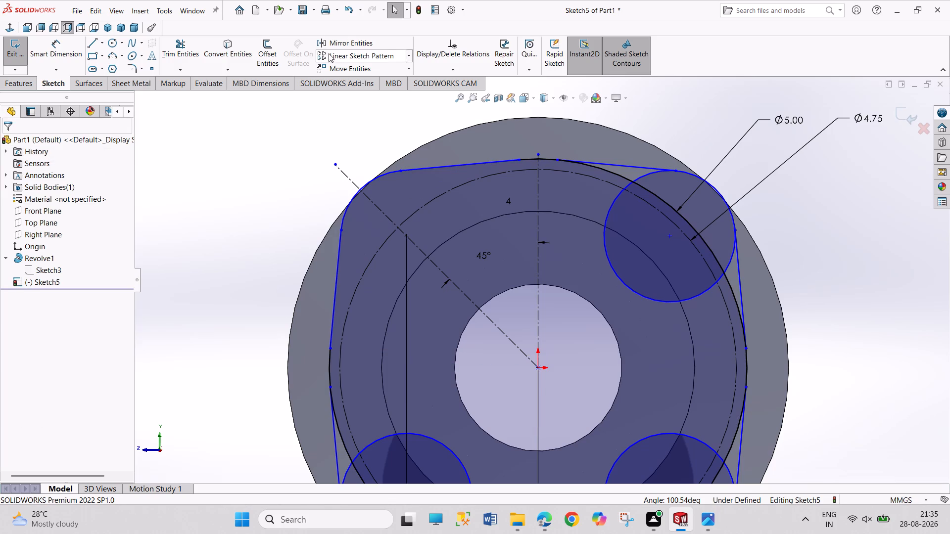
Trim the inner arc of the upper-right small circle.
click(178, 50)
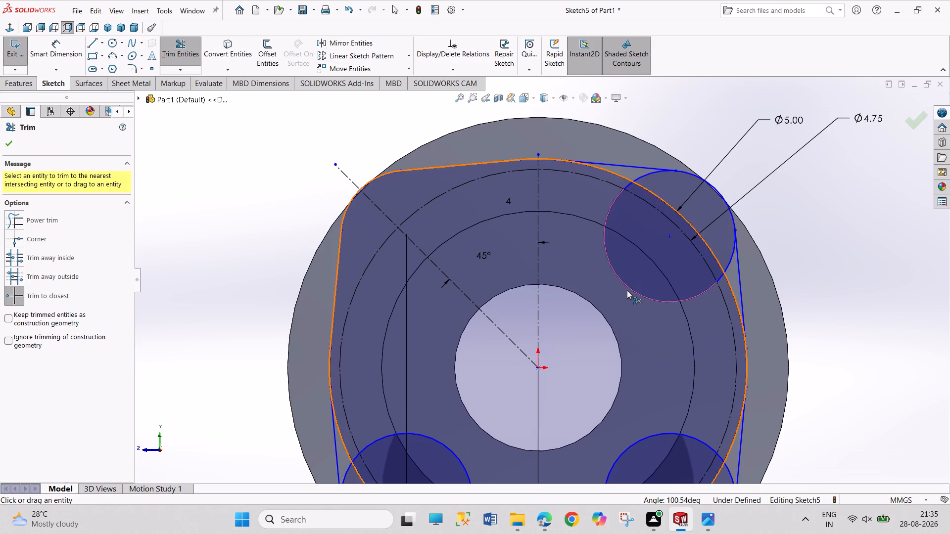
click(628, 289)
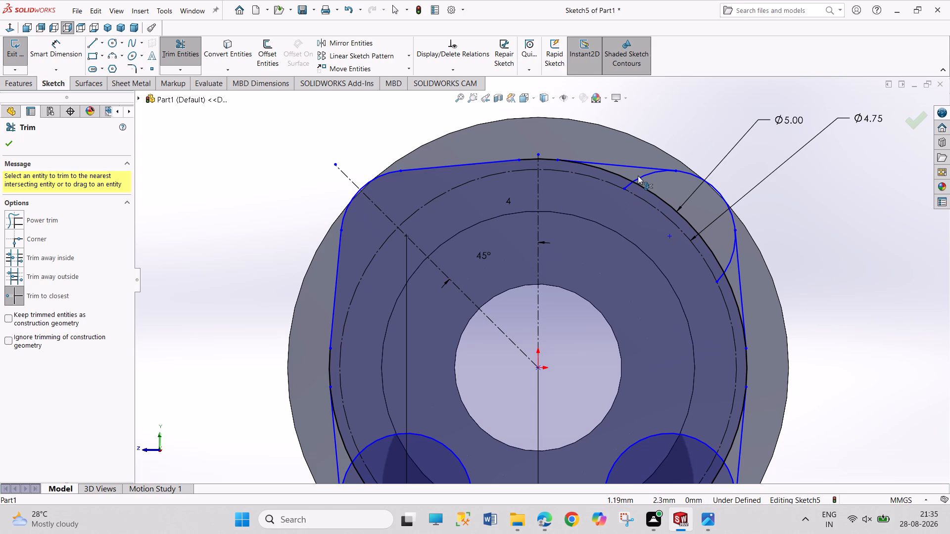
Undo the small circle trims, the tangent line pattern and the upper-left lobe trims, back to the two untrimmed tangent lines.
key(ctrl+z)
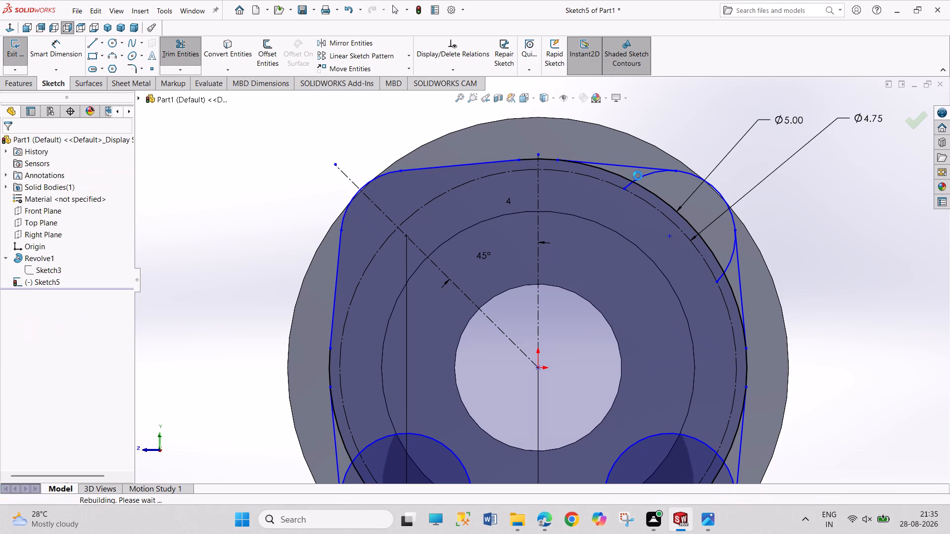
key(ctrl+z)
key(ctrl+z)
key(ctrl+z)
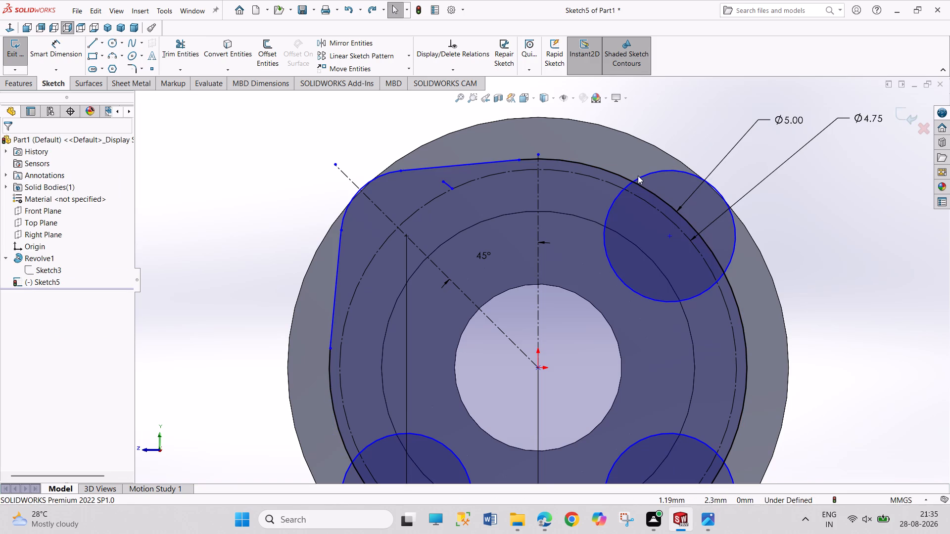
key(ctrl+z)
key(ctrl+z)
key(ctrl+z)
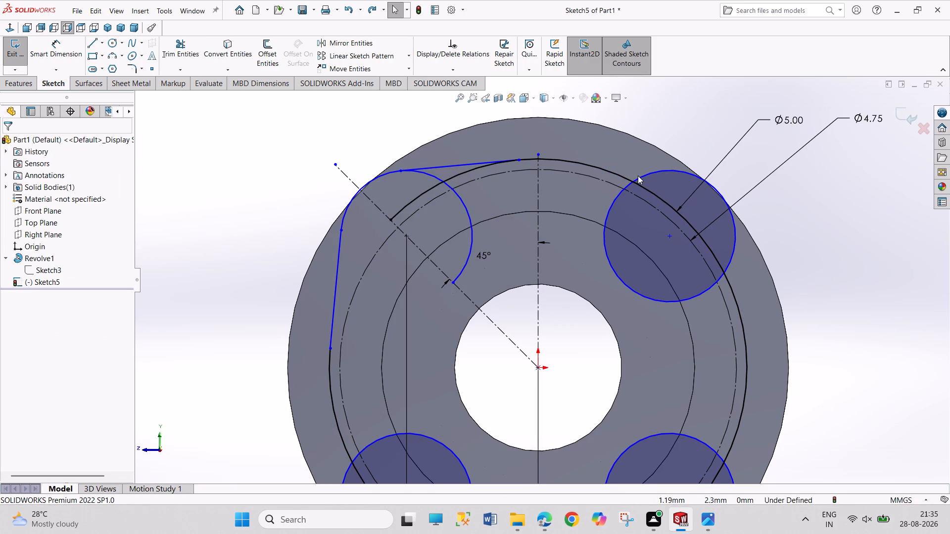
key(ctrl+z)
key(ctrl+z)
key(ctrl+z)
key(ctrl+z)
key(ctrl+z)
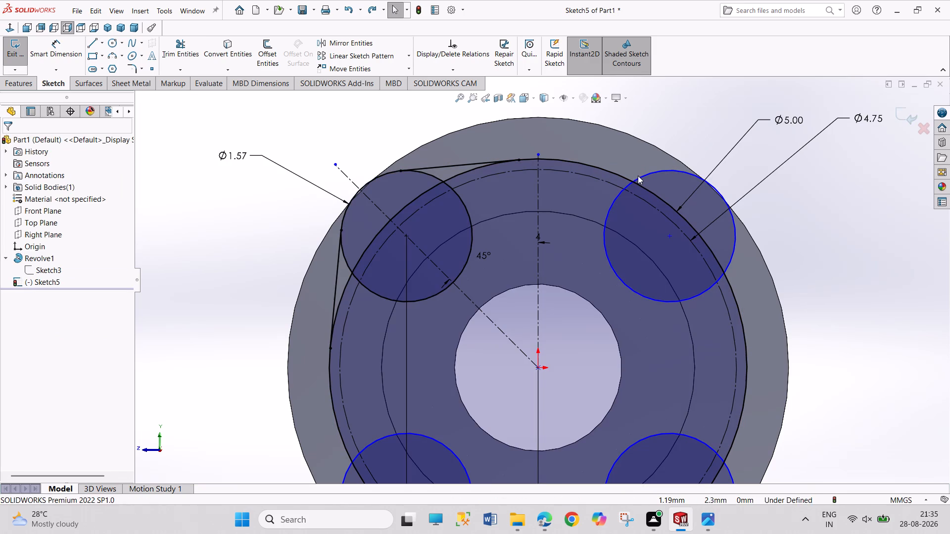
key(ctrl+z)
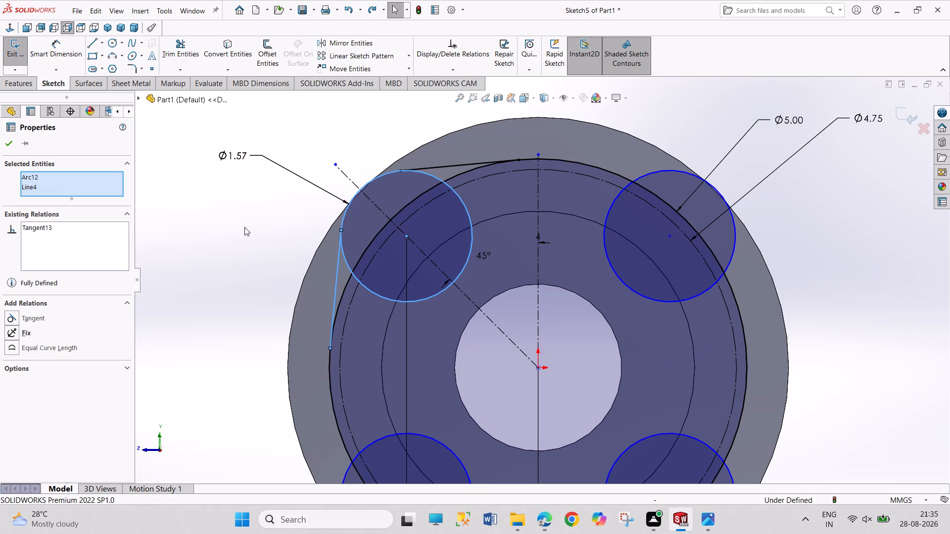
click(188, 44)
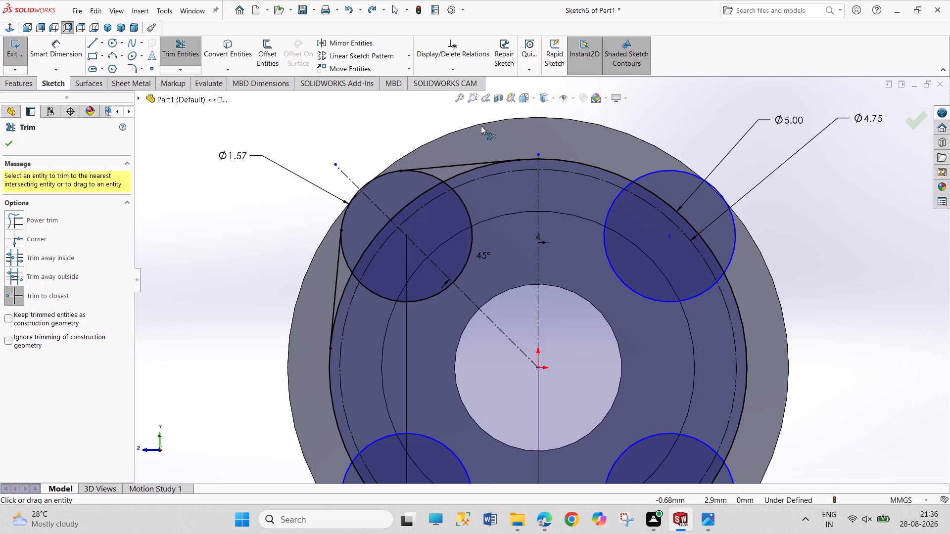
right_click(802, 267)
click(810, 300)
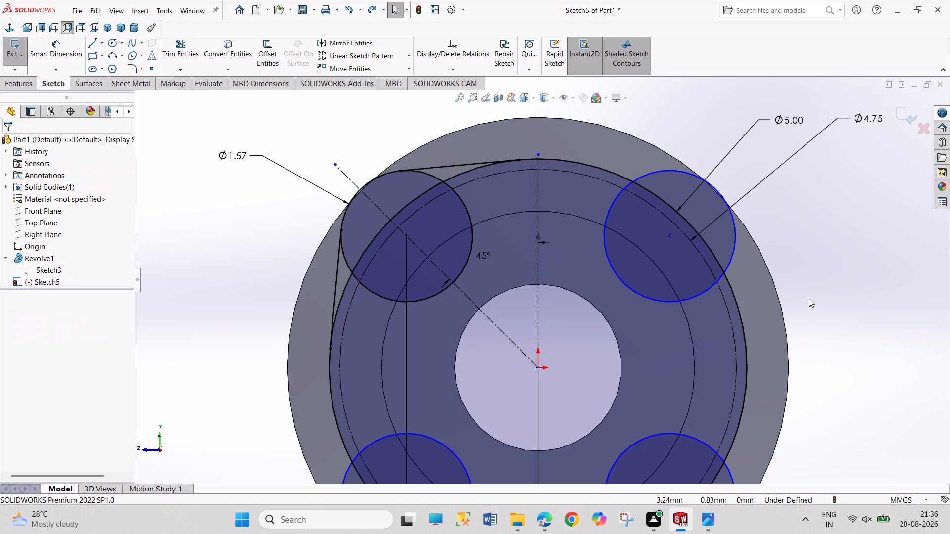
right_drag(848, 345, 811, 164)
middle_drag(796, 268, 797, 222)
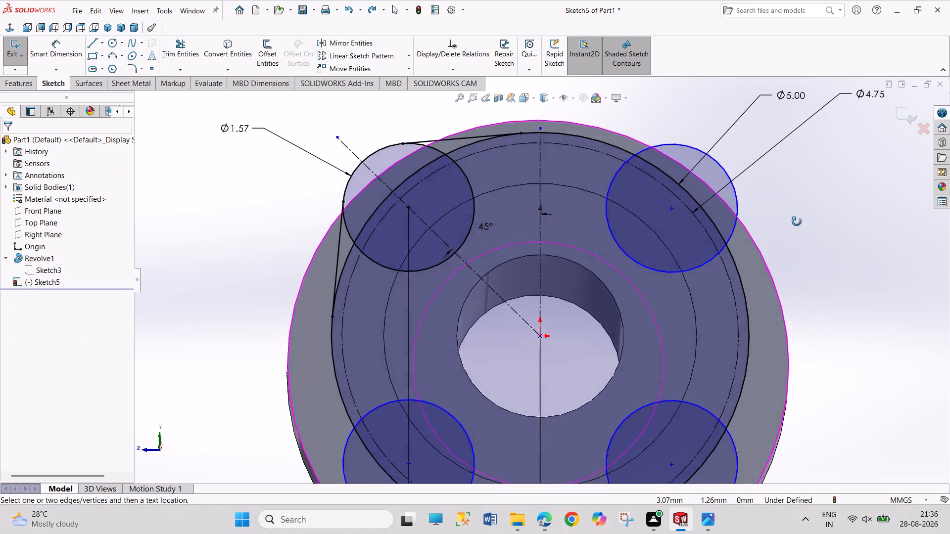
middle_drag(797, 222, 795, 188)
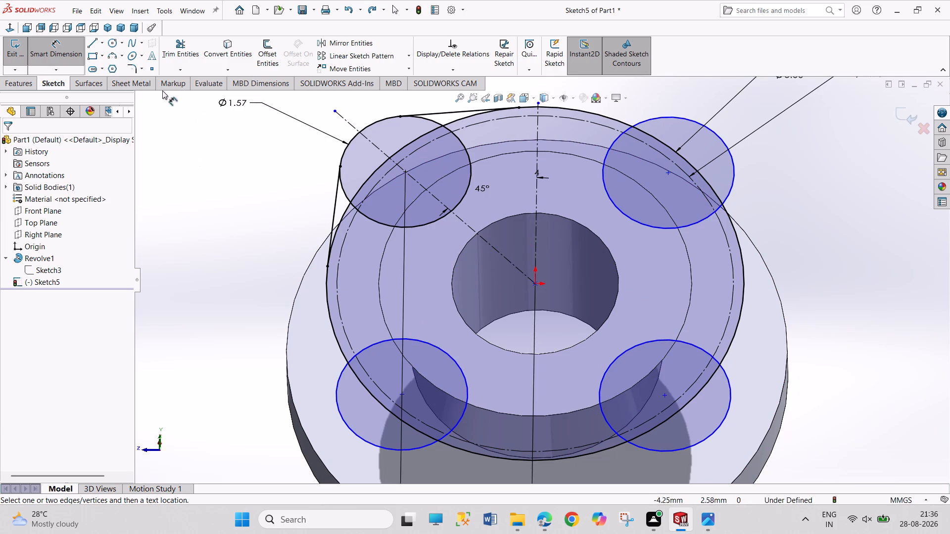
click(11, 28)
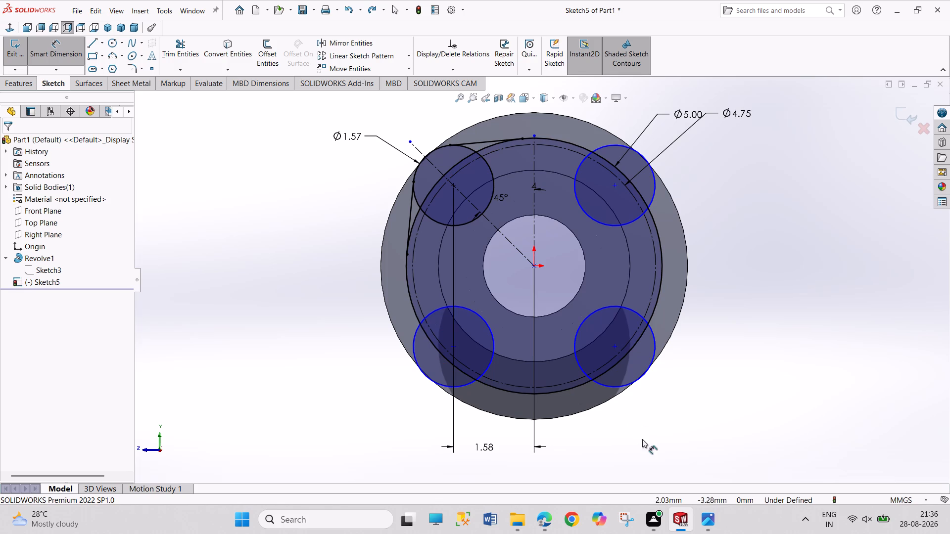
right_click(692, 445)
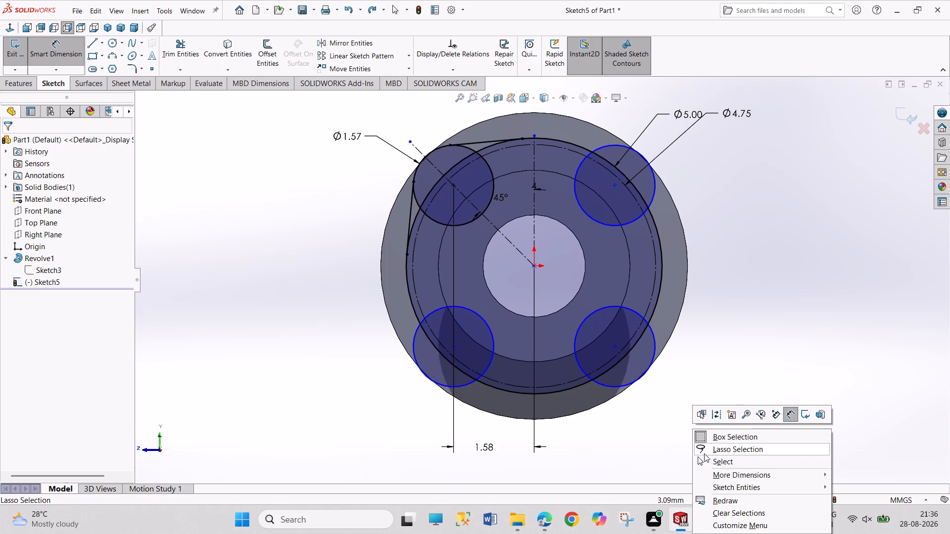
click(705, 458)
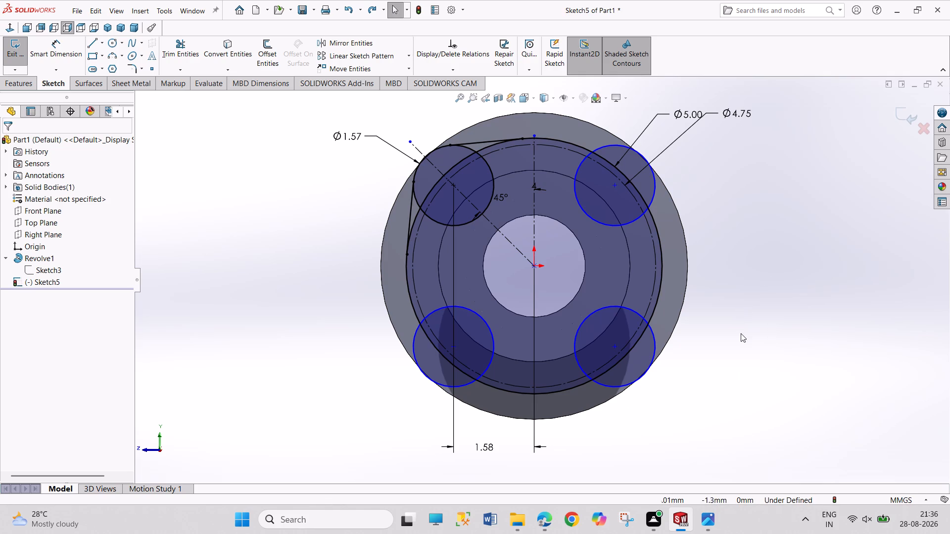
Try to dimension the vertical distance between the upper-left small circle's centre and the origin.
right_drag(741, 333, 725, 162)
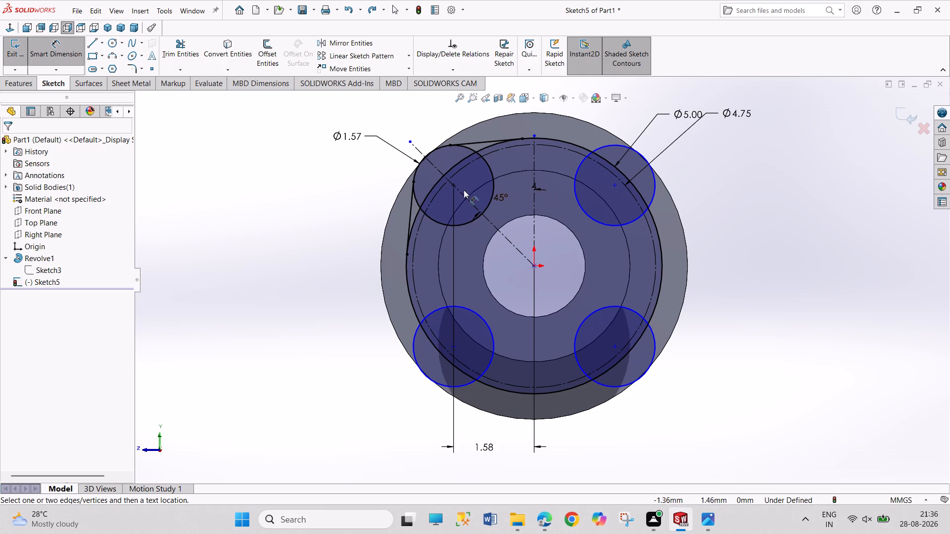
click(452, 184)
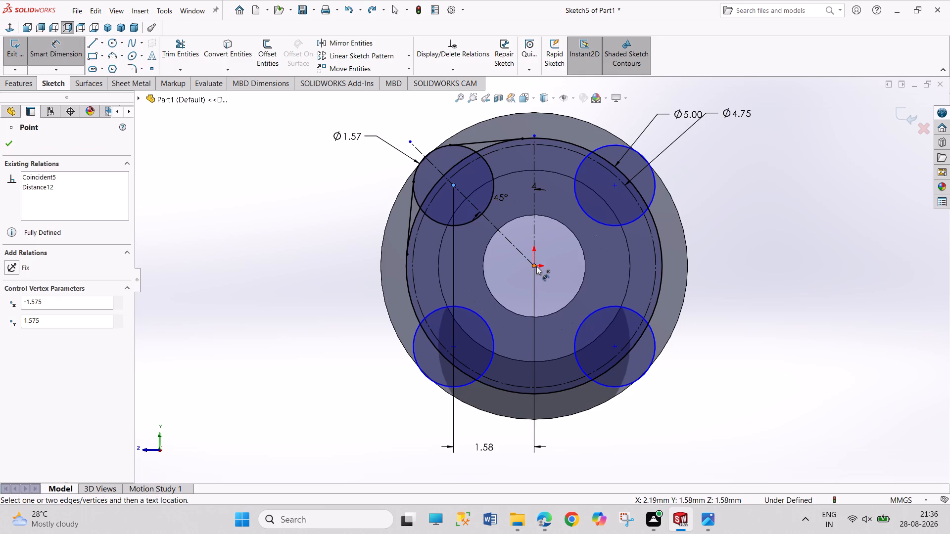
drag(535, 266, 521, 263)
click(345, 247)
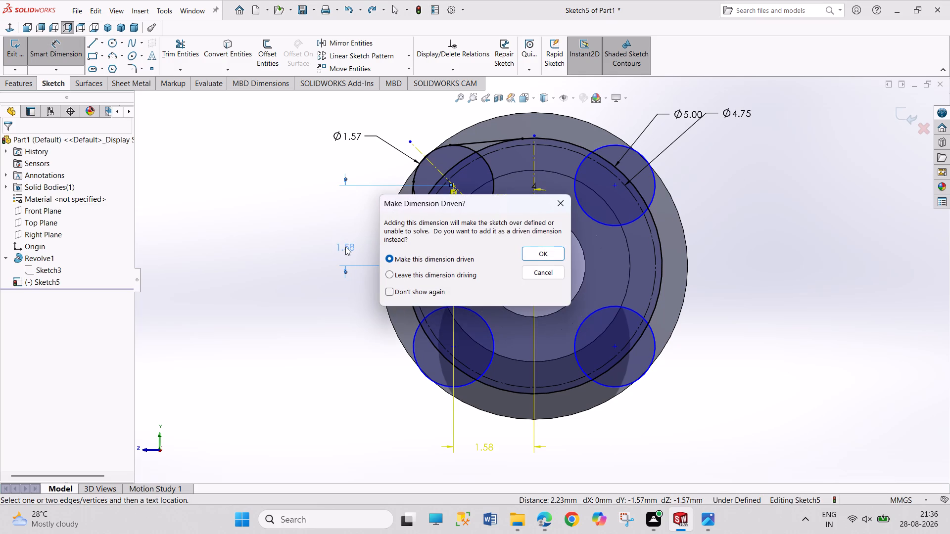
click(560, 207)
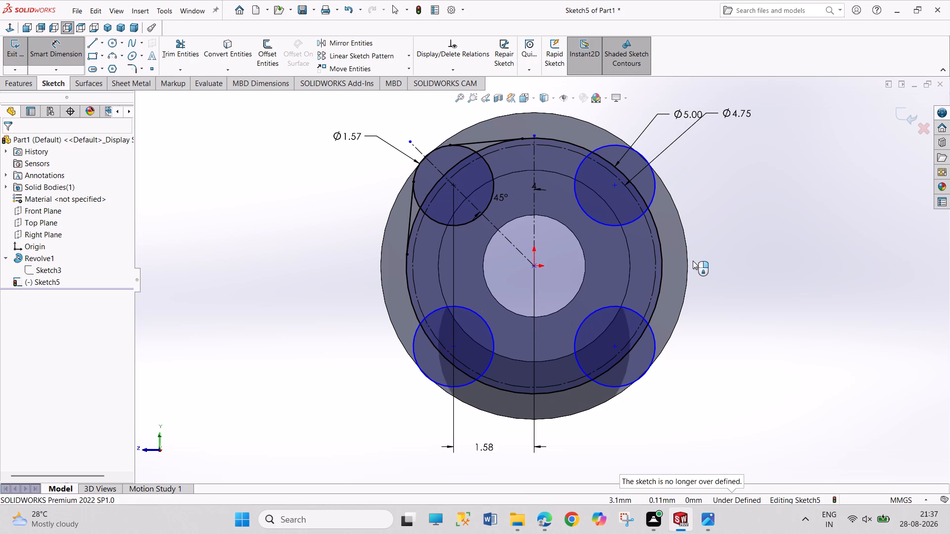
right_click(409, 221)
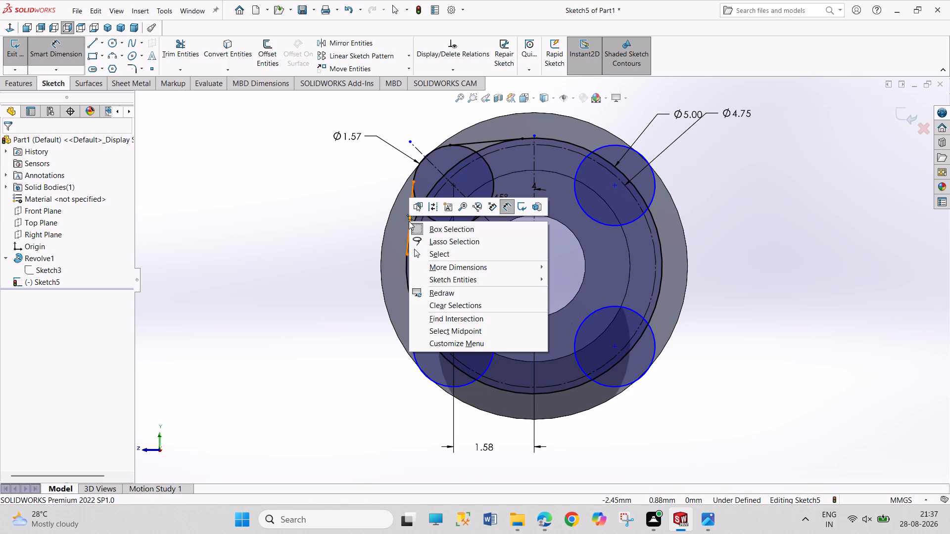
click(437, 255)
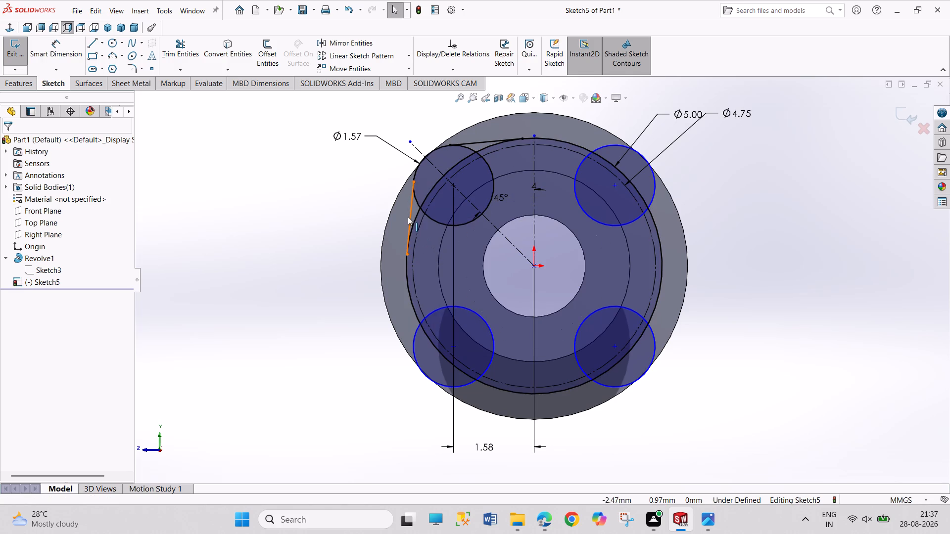
Delete the left tangent line between the upper-left small circle and the 5 mm circle.
right_click(408, 217)
click(435, 360)
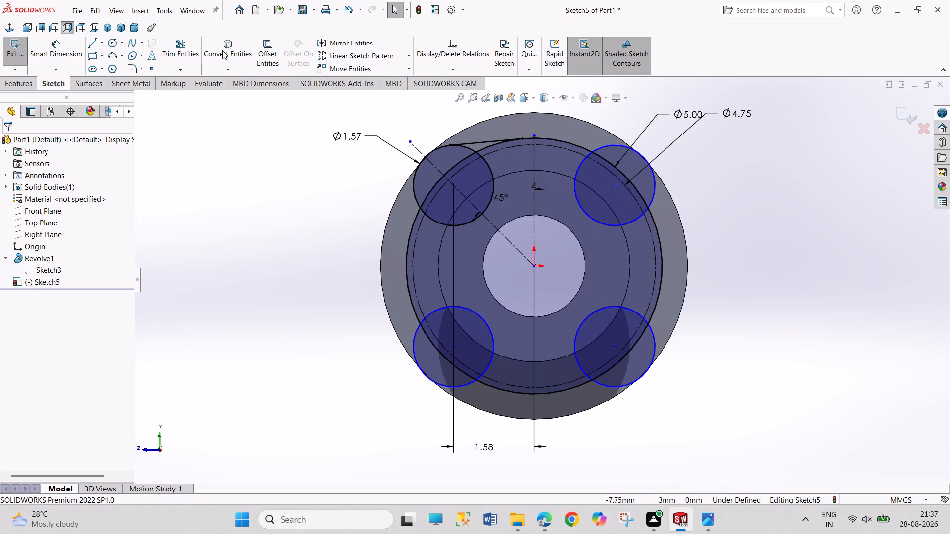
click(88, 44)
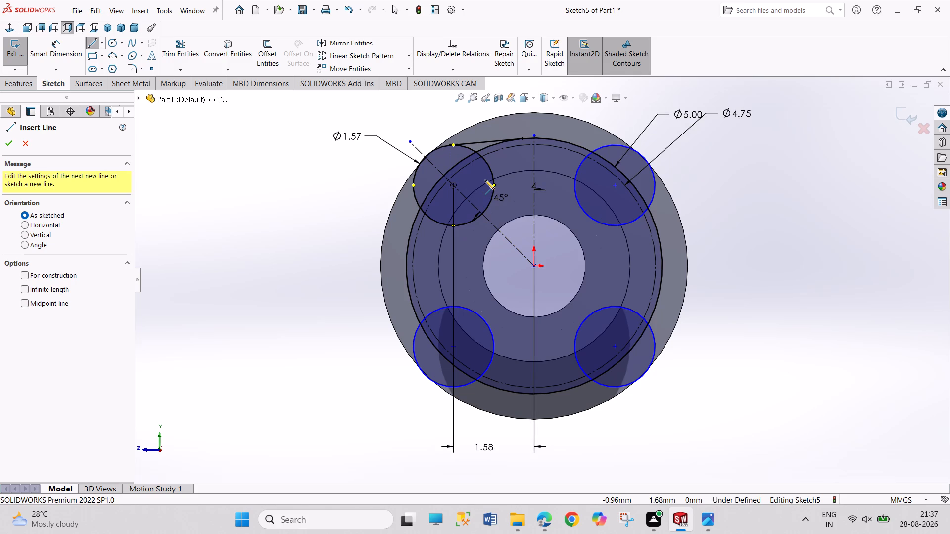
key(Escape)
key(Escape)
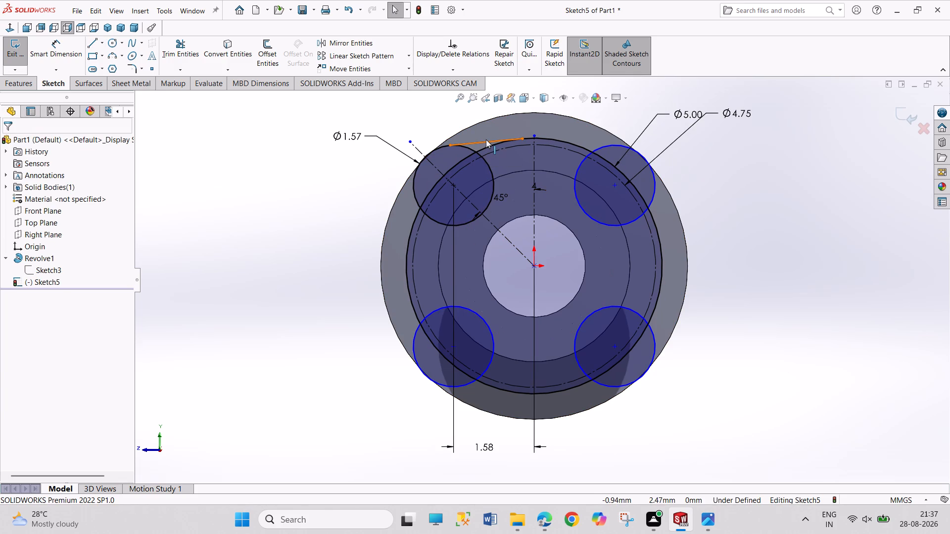
Delete the upper tangent line between the upper-left small circle and the 5 mm circle.
right_click(486, 139)
click(525, 284)
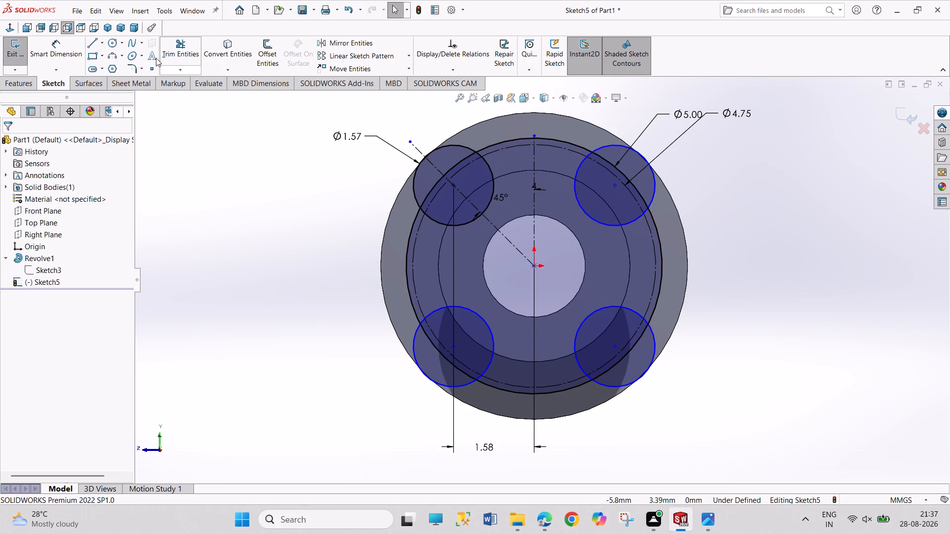
Sketch two lines from the upper-left small circle, one across toward the upper-right small circle and one down to the lower-left small circle.
click(89, 40)
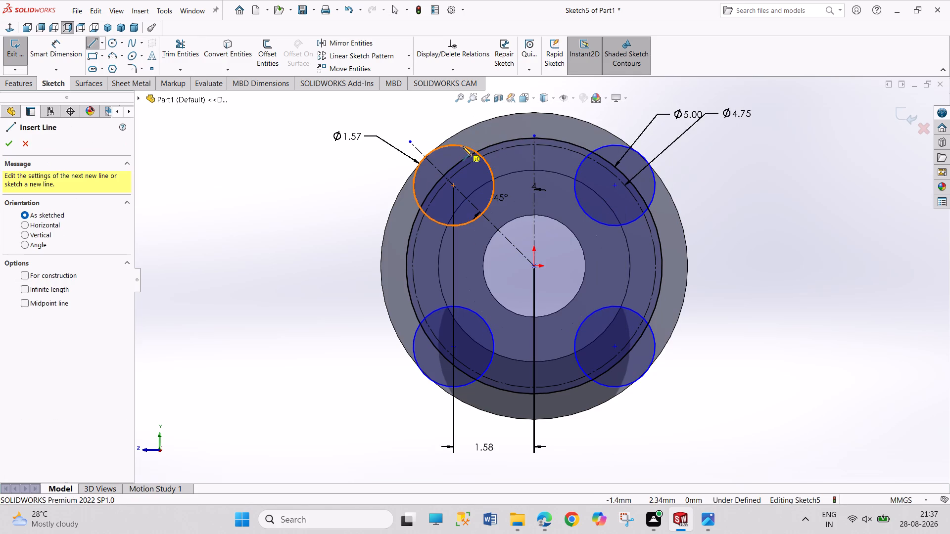
click(468, 147)
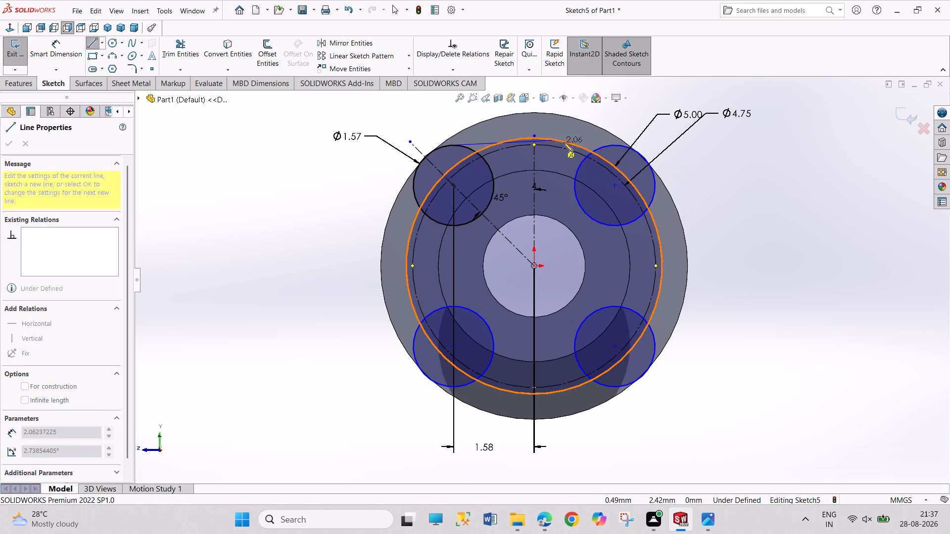
click(595, 140)
right_click(604, 121)
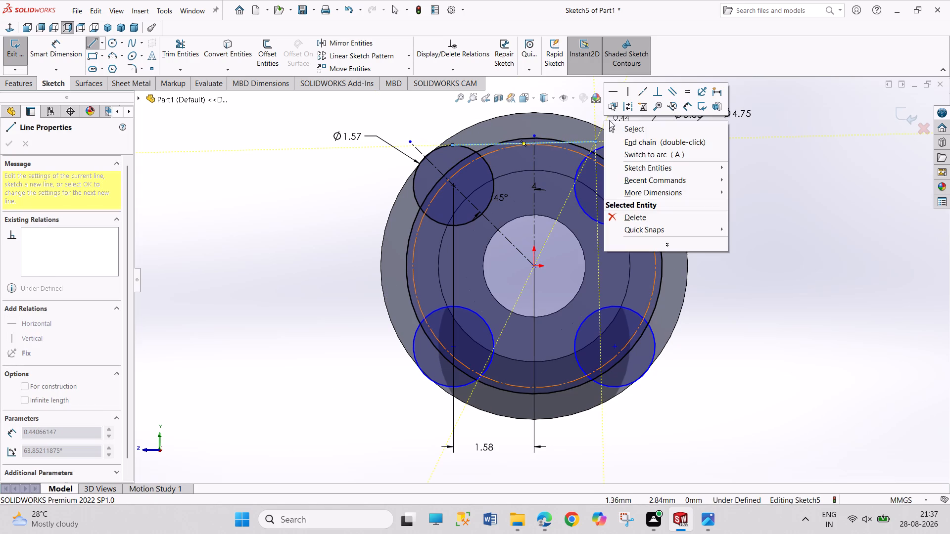
click(619, 125)
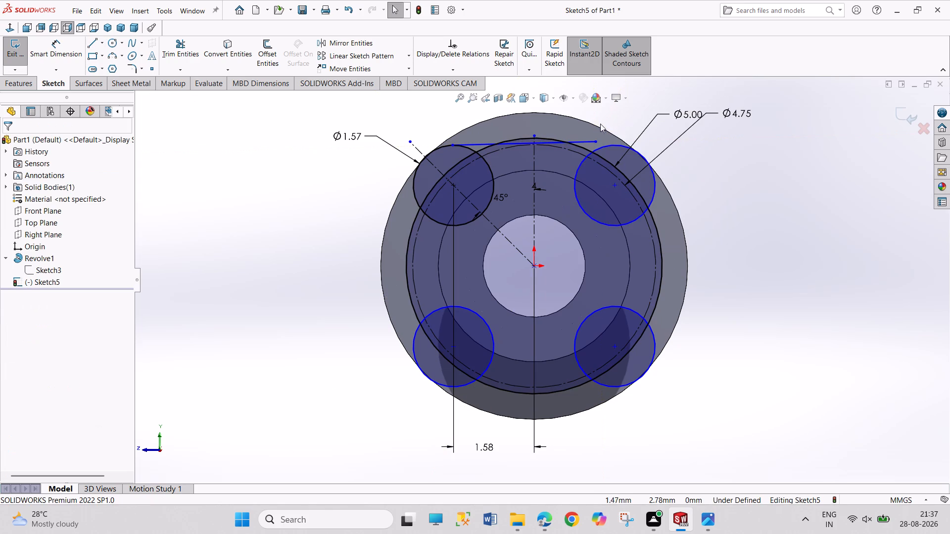
click(96, 42)
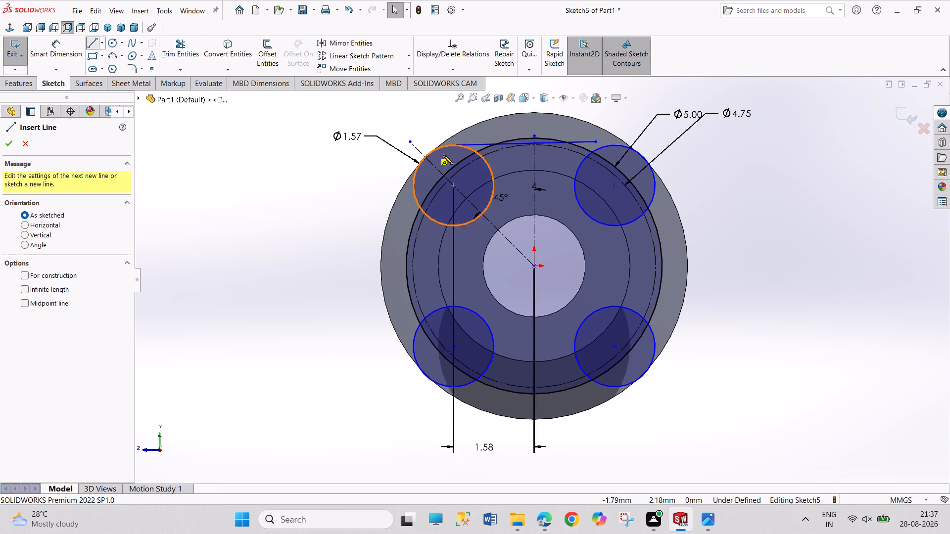
click(417, 204)
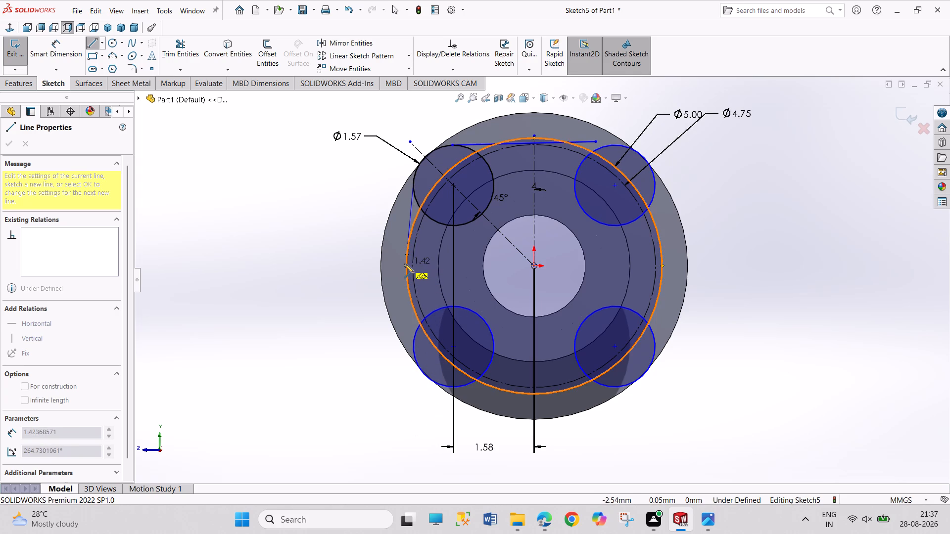
click(419, 324)
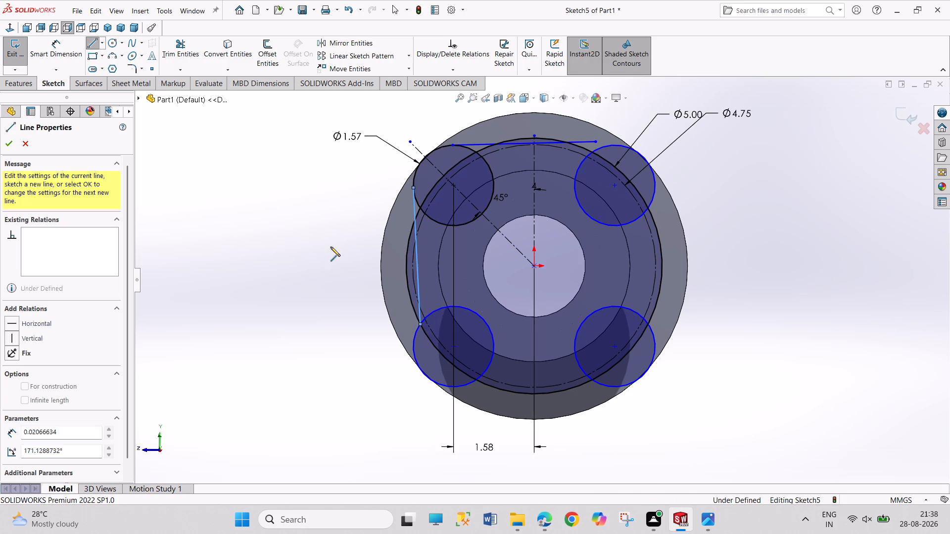
right_click(329, 247)
click(346, 252)
Trim the left line's lower portion back to its upper crossing with the 5 mm circle, using trim to closest.
click(185, 50)
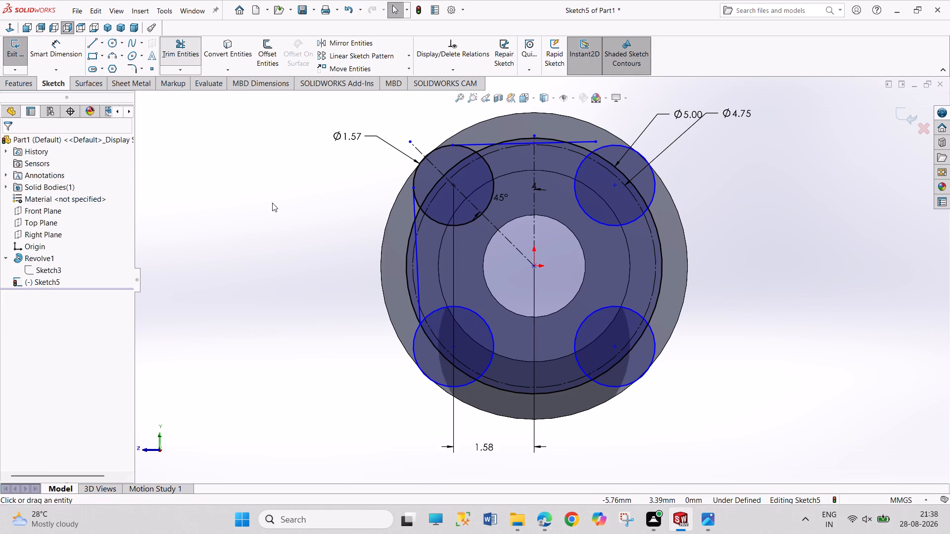
click(419, 317)
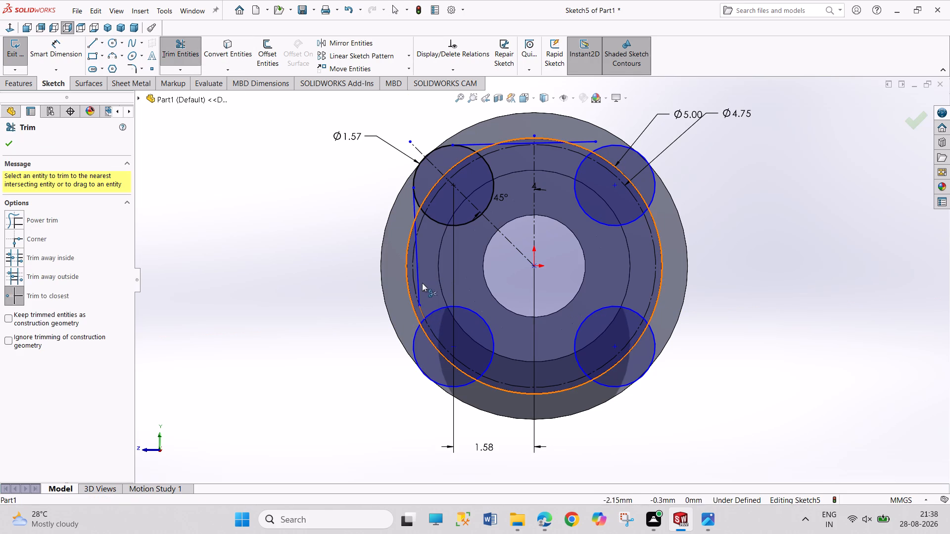
click(418, 284)
click(414, 227)
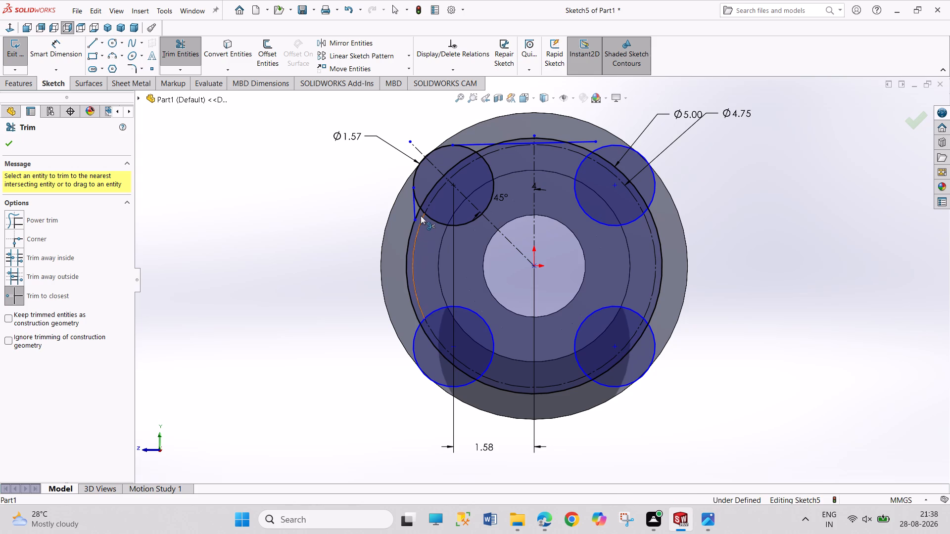
Trim away the 5 mm circle's arc between the left line and the upper line, through the upper-left small circle.
click(419, 213)
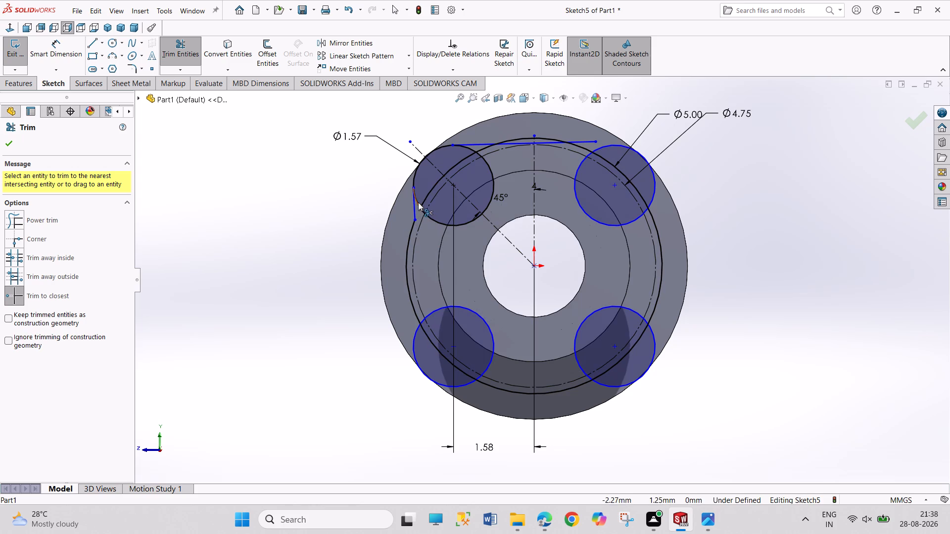
click(418, 202)
click(426, 199)
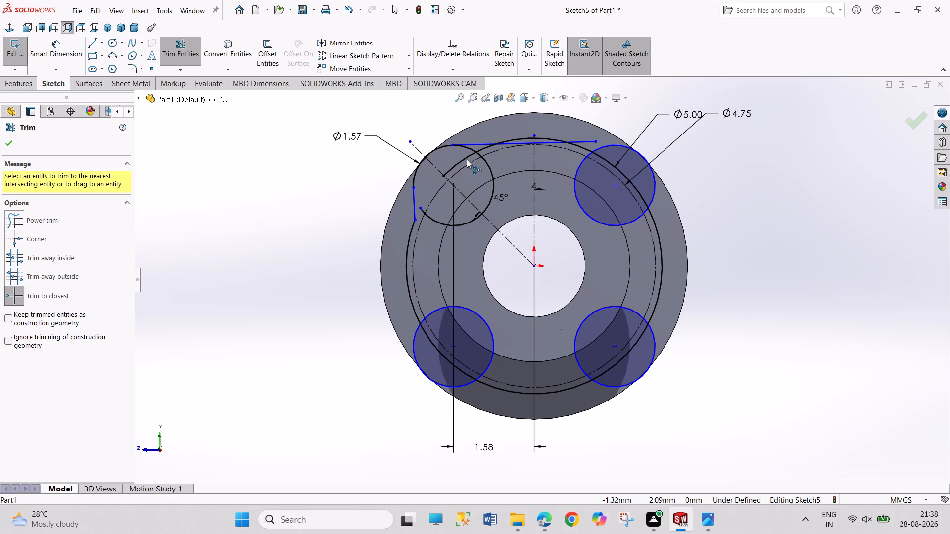
click(467, 156)
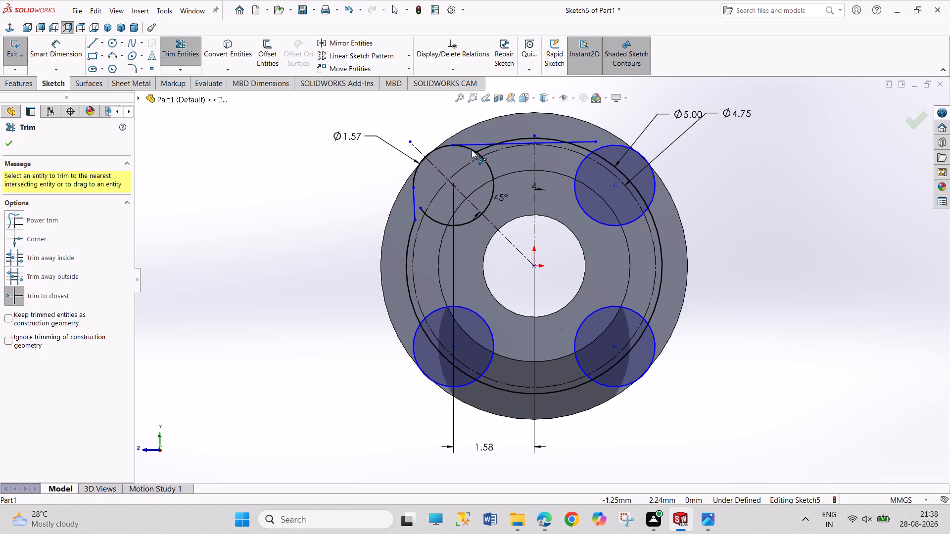
click(472, 148)
key(ctrl+z)
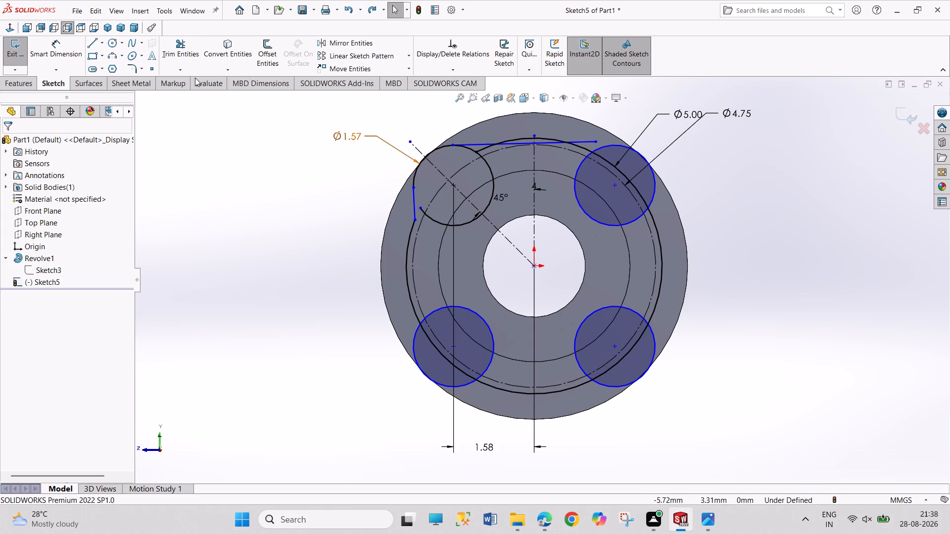
click(178, 53)
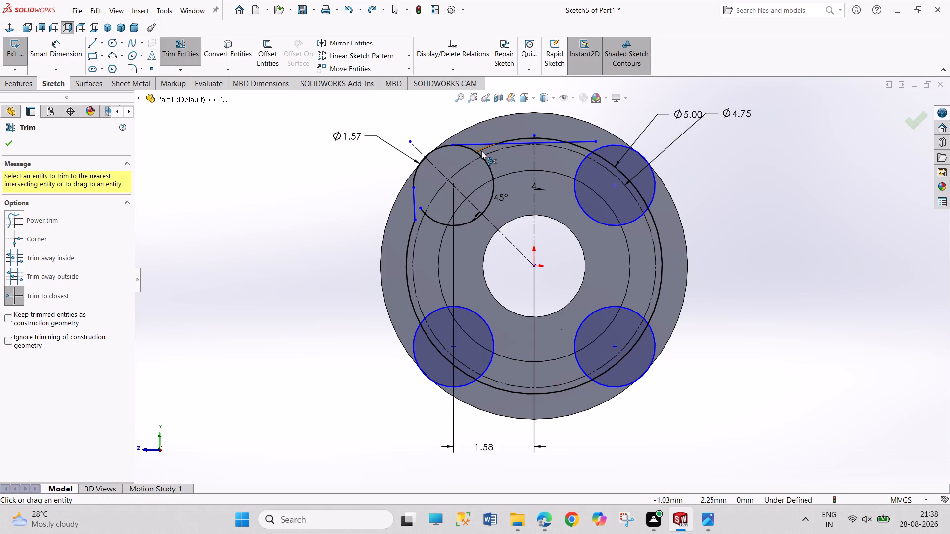
click(481, 149)
click(469, 148)
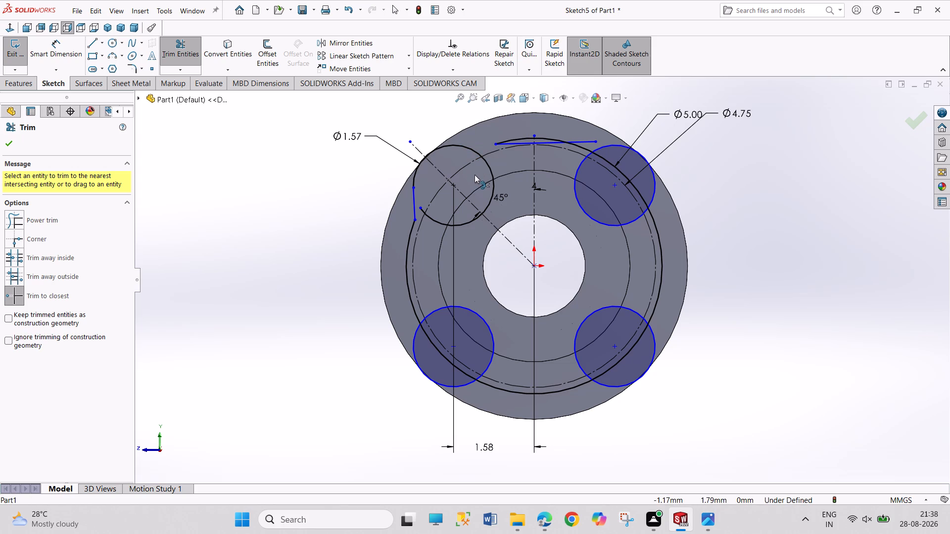
key(ctrl+z)
Trim away the inner arc of the upper-left small circle, keeping only the outer arc between the two lines.
drag(184, 52, 187, 62)
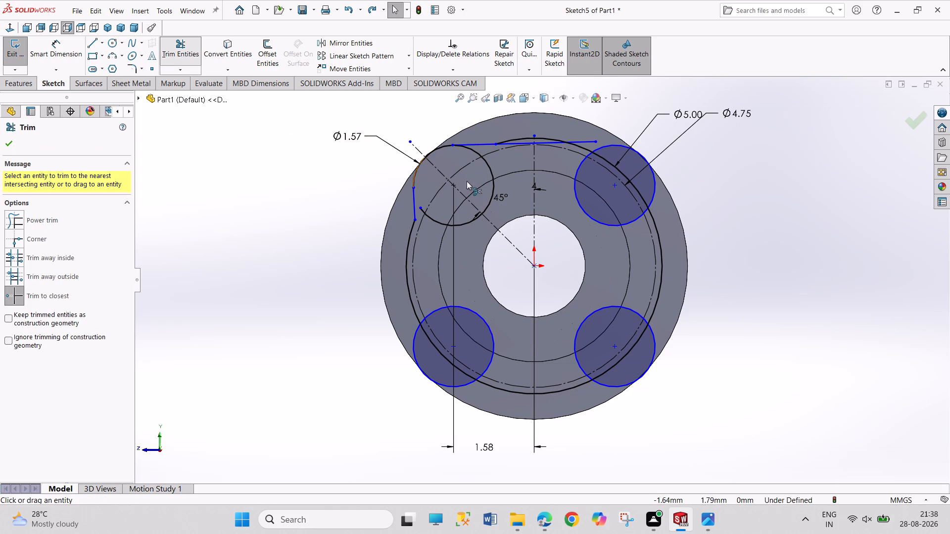
click(478, 154)
click(491, 170)
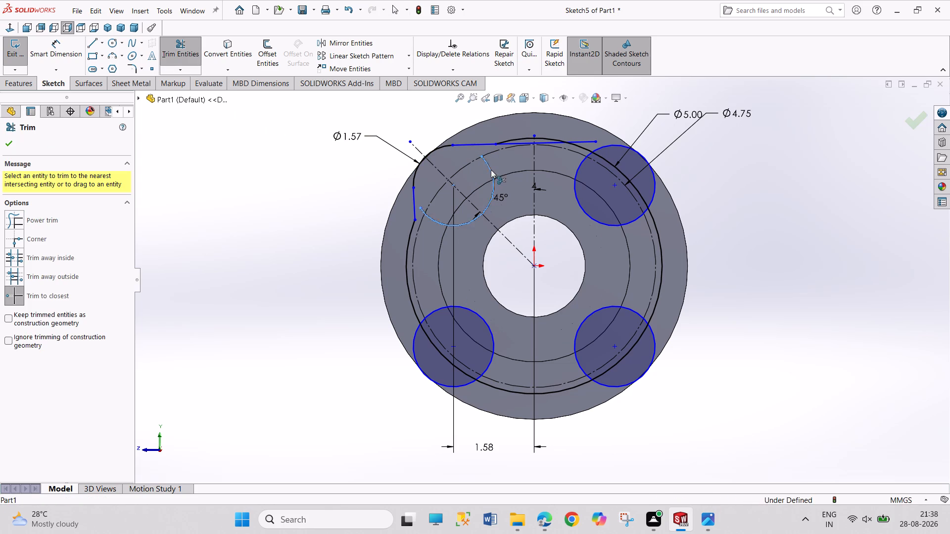
click(465, 221)
click(465, 223)
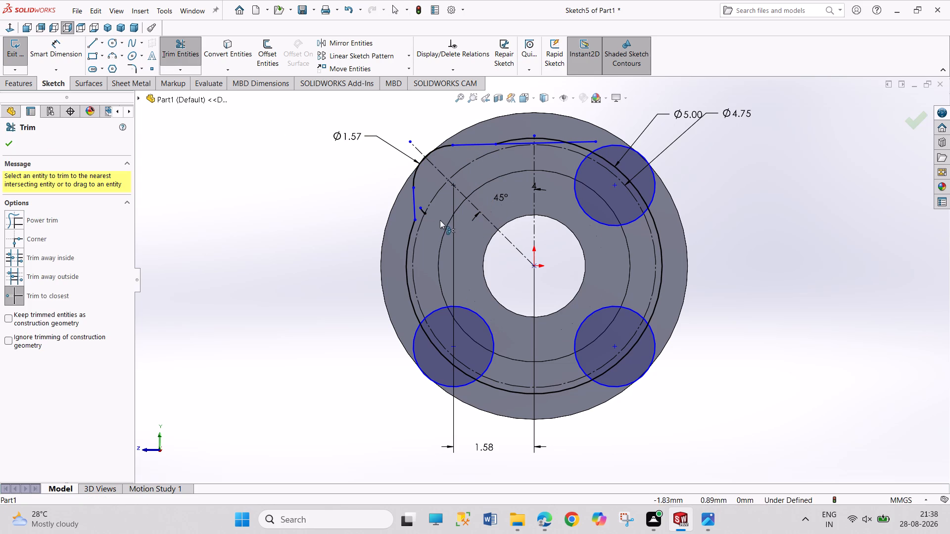
click(424, 210)
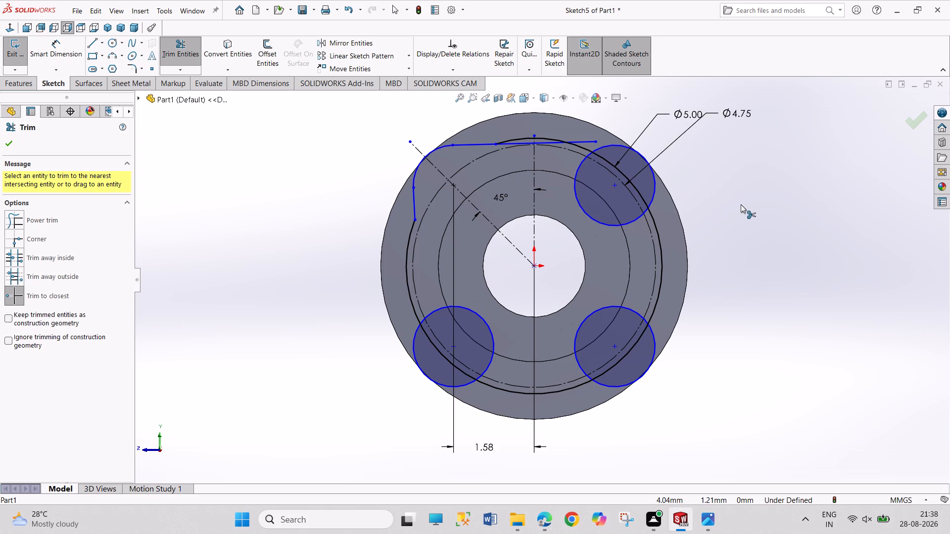
Trim off the upper line's excess beyond its first crossing with the 5 mm circle near the upper-left lobe.
click(519, 144)
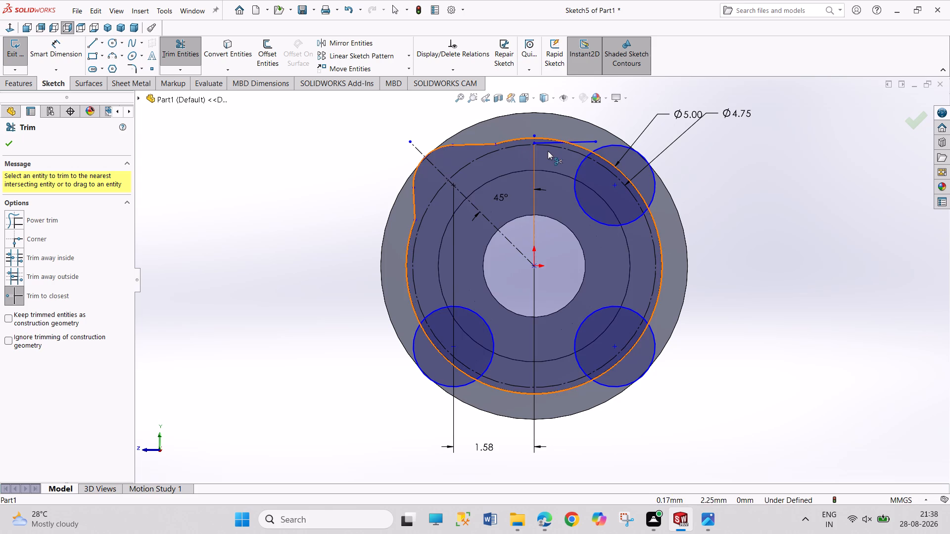
click(552, 143)
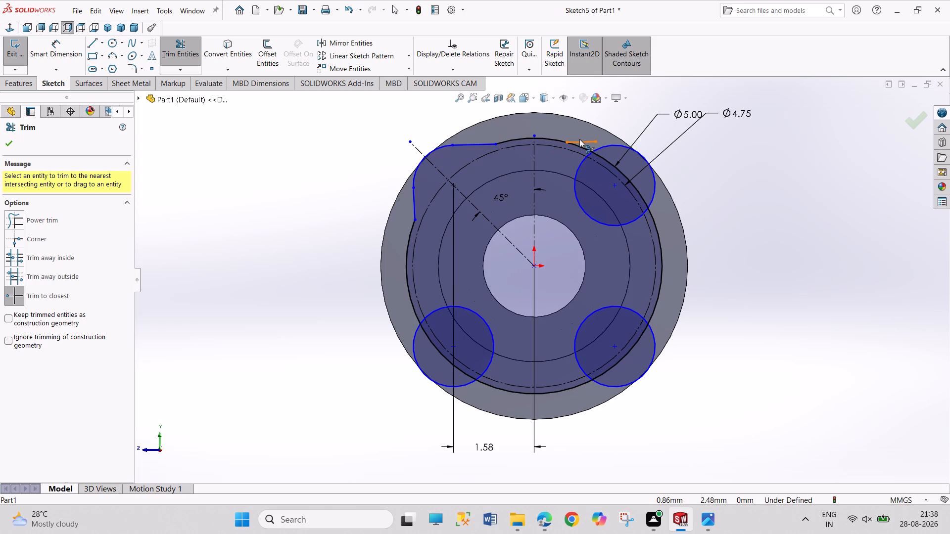
click(580, 140)
right_click(752, 181)
click(773, 214)
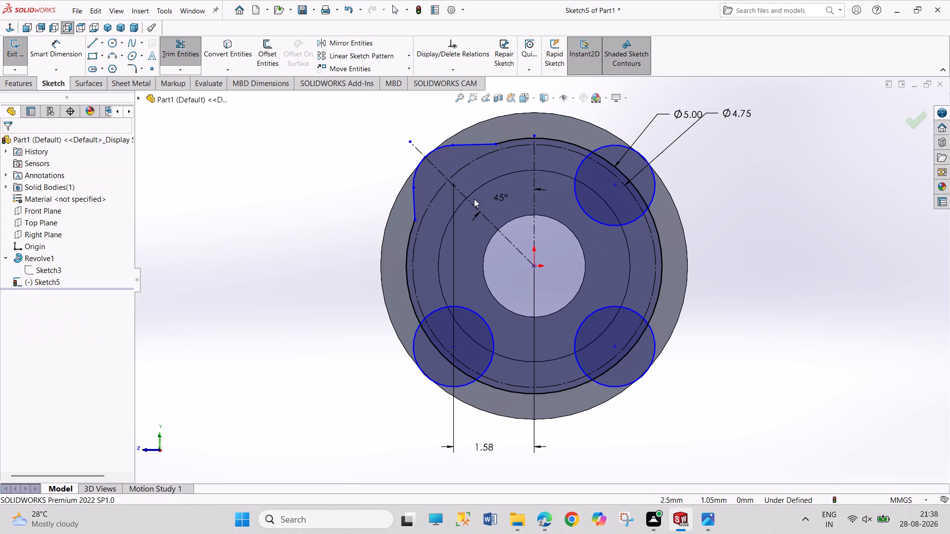
Circular-pattern the upper-left lobe's two short lines about the origin, with 4 equally spaced instances over 360 degrees.
click(415, 201)
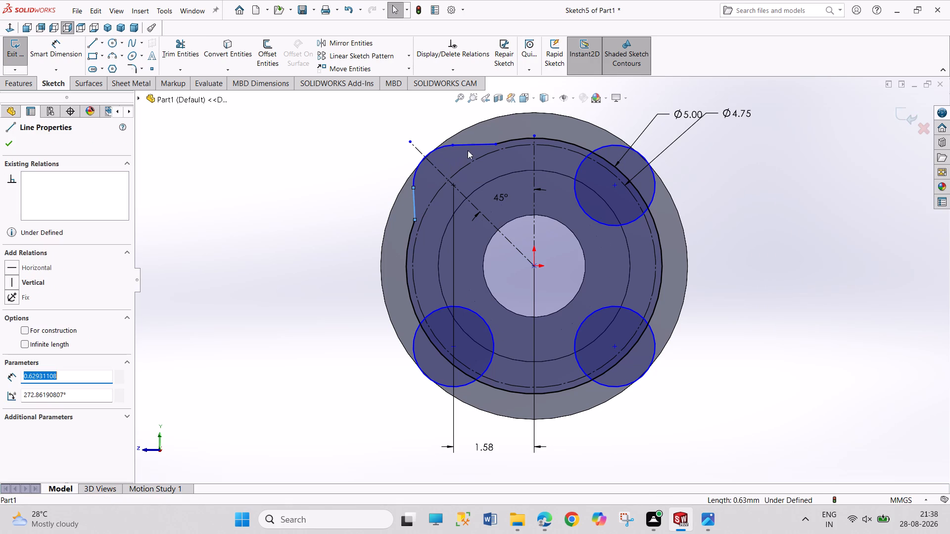
ctrl+click(475, 143)
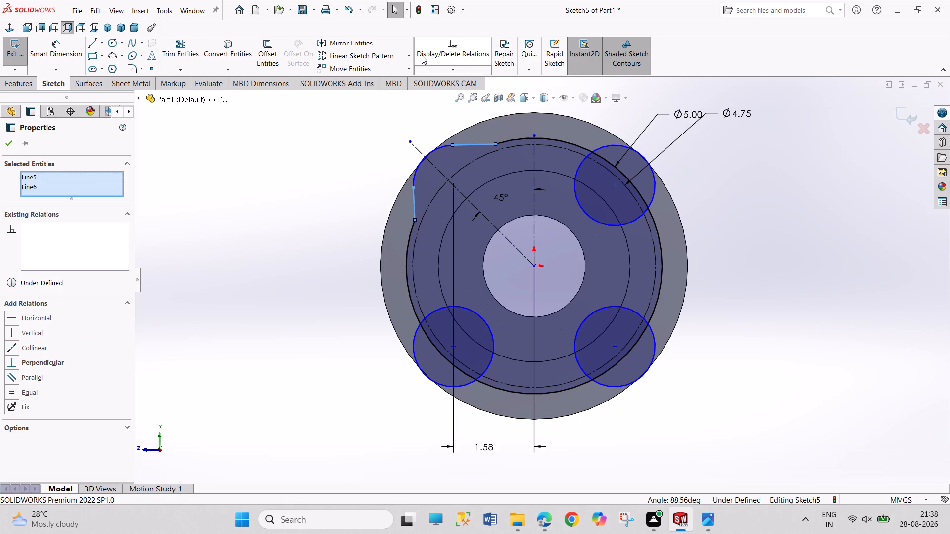
click(406, 55)
click(396, 80)
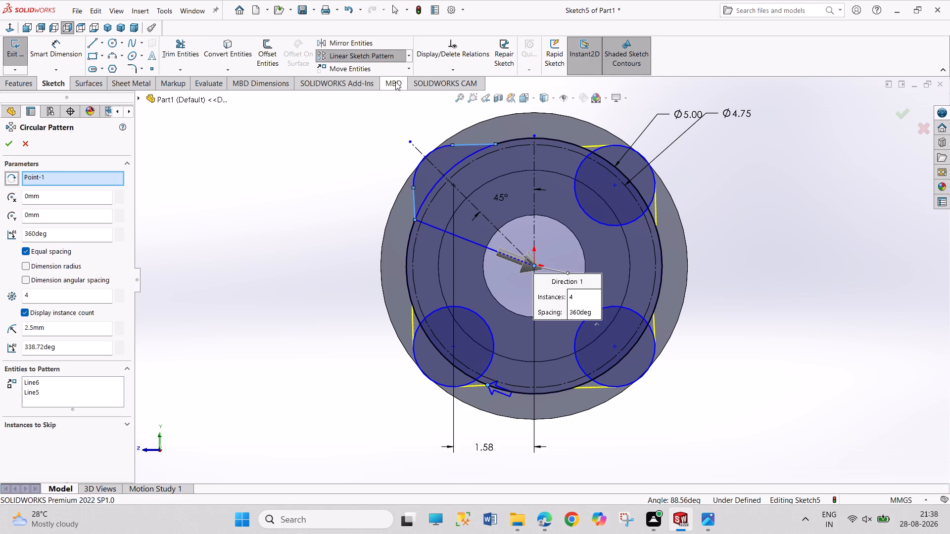
click(7, 142)
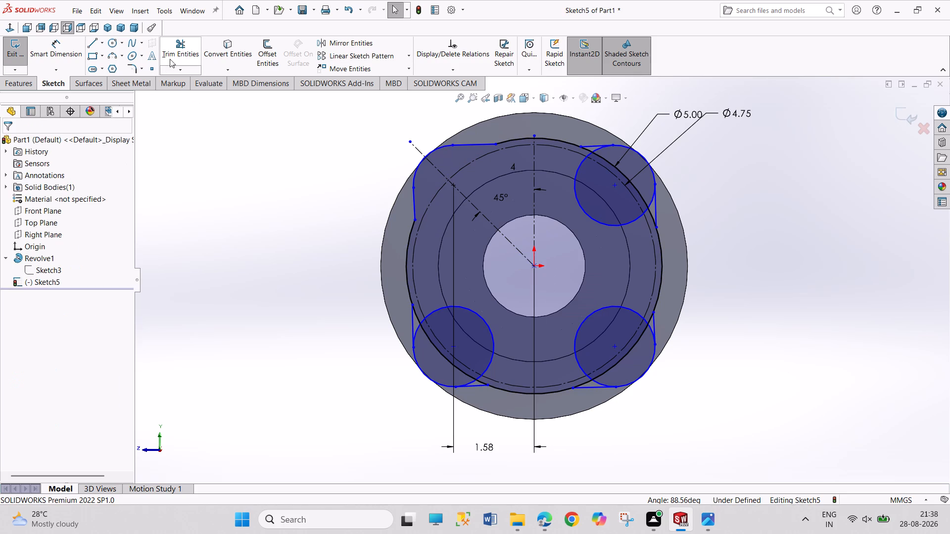
Trim the upper-right lobe to its outer outline, removing the small circle's inner arc and the 5 mm circle's arc across it.
click(177, 48)
click(585, 215)
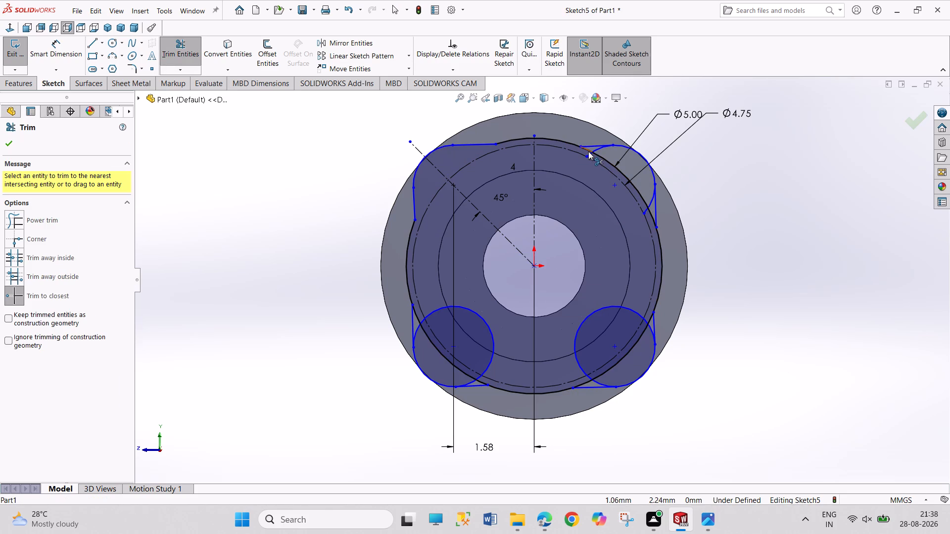
click(588, 151)
click(593, 150)
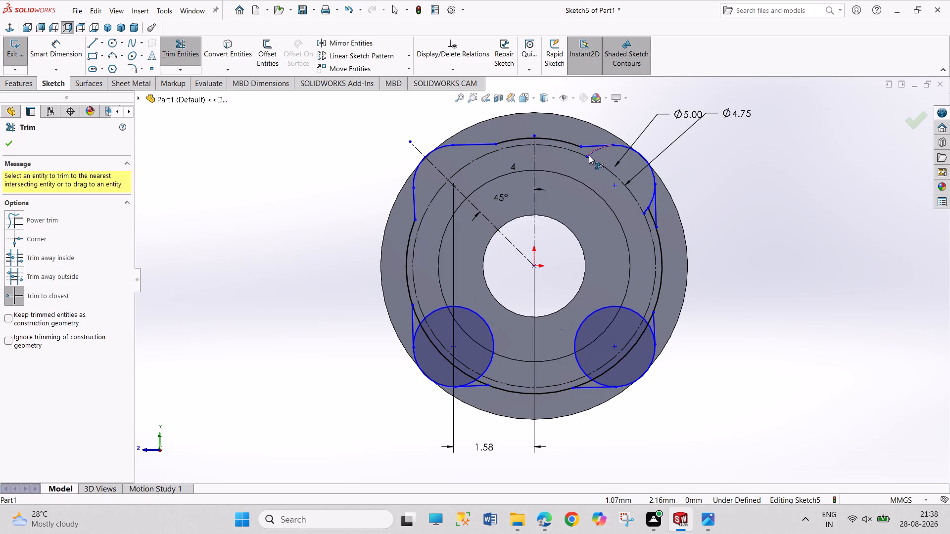
click(589, 155)
click(645, 211)
click(649, 202)
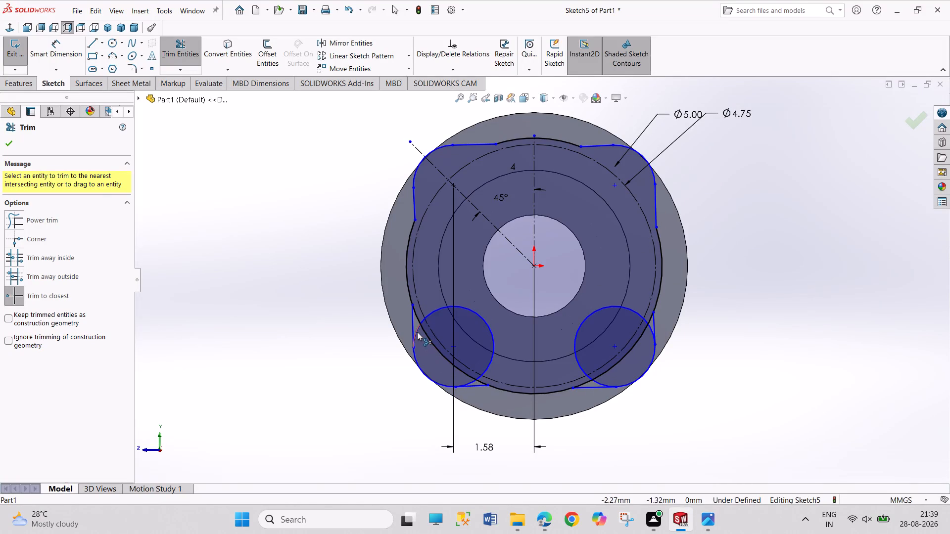
Trim the lower-left lobe to its outer outline, removing the small circle's inner arc and the 5 mm circle's arc across it.
click(417, 330)
click(417, 319)
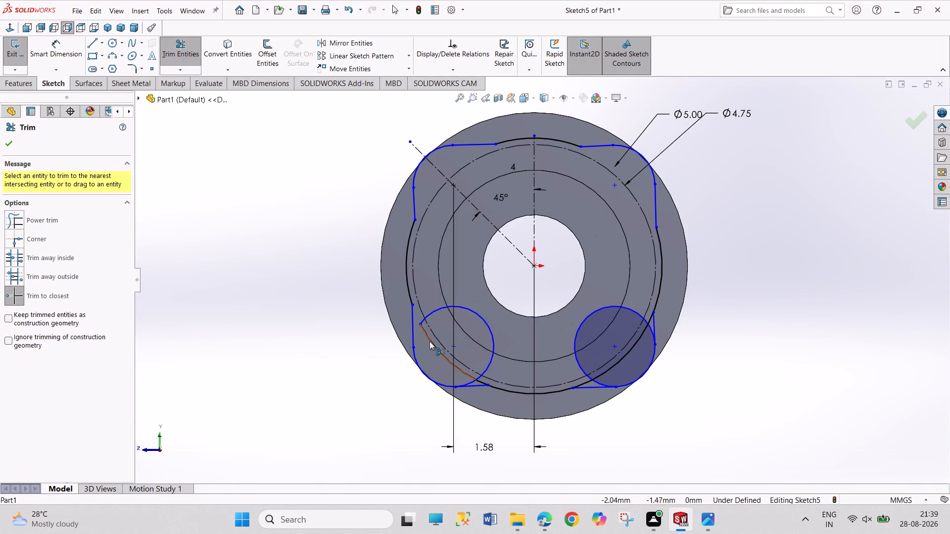
click(429, 341)
click(434, 312)
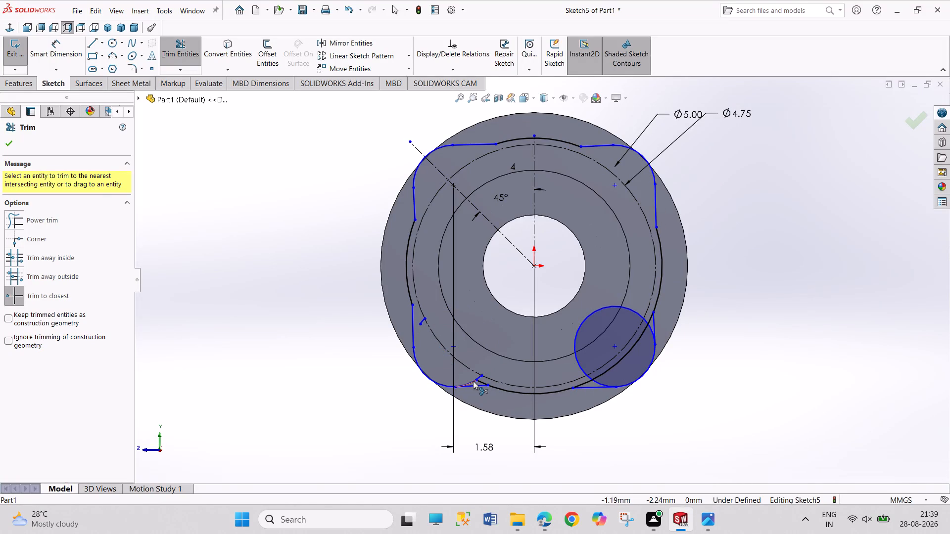
click(473, 381)
click(477, 376)
click(479, 381)
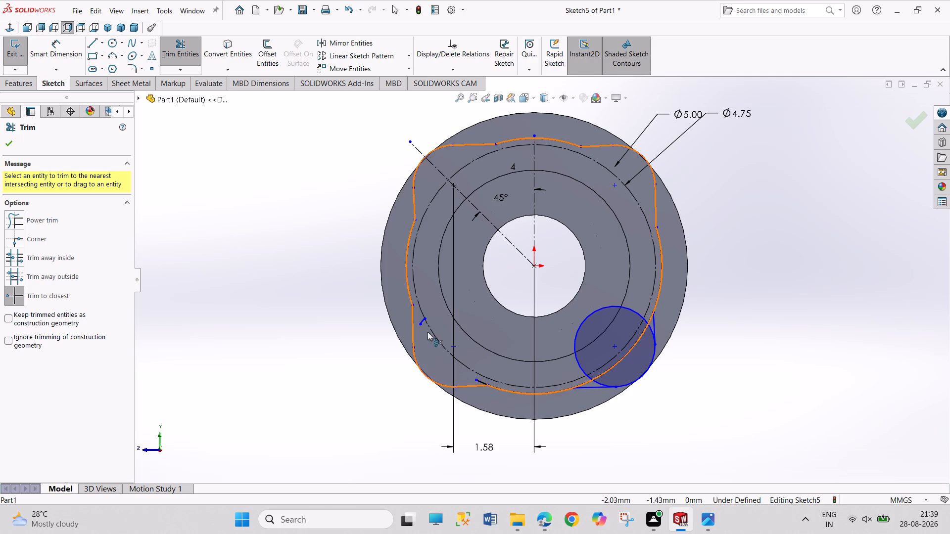
click(423, 322)
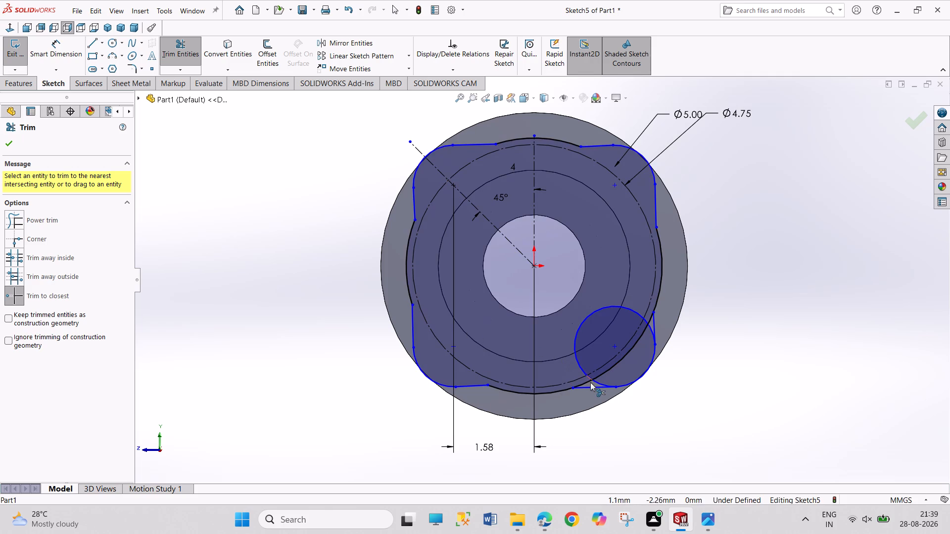
Trim the lower-right lobe to its outer outline, removing the small circle's inner arc and the 5 mm circle's arc across it.
click(587, 382)
click(586, 372)
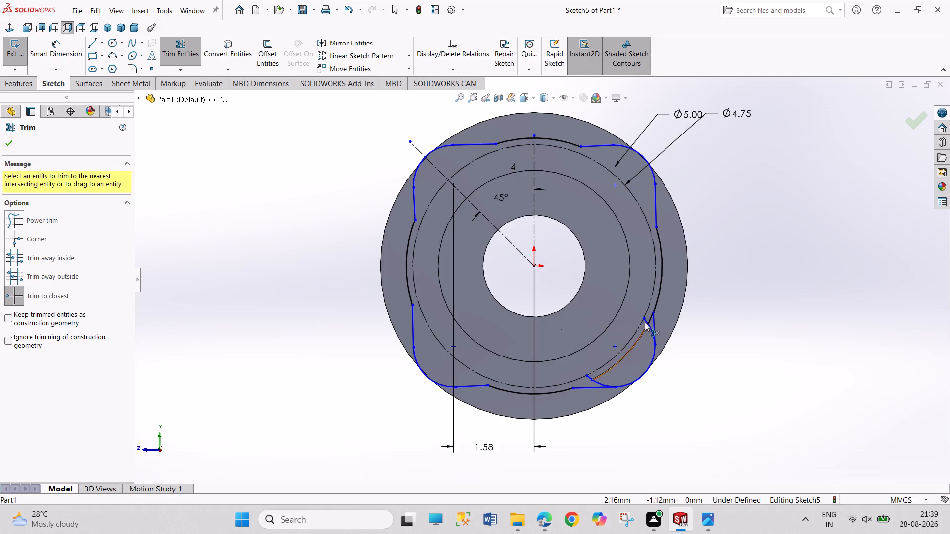
click(645, 322)
click(650, 330)
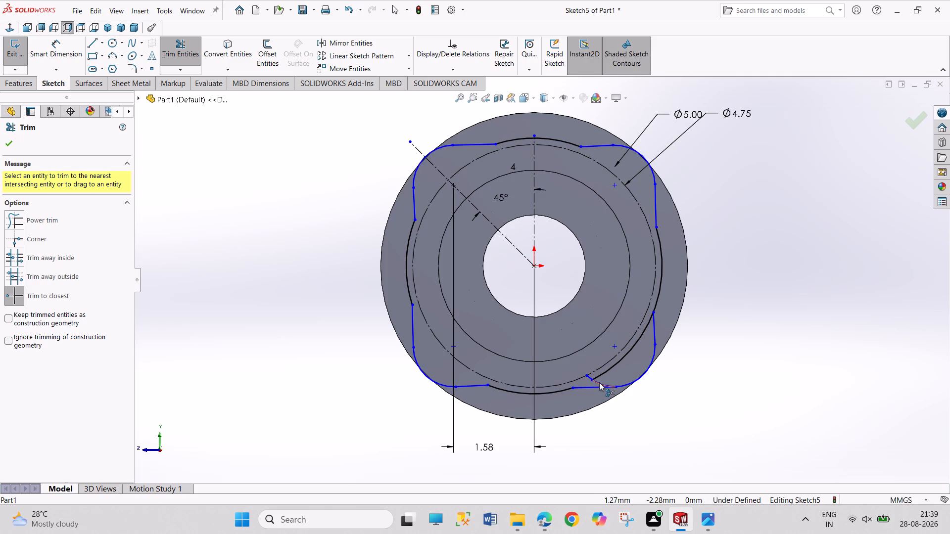
click(599, 381)
click(589, 376)
click(608, 371)
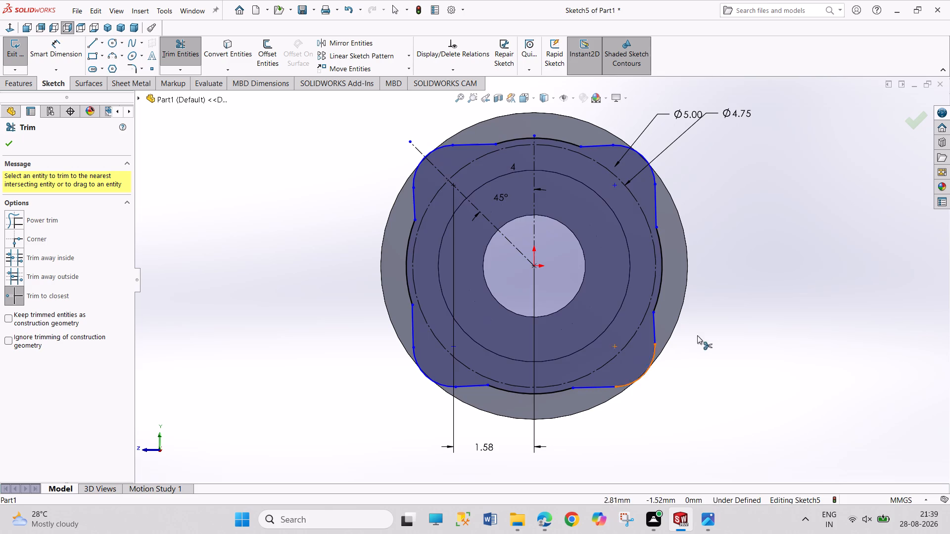
right_click(738, 300)
click(748, 334)
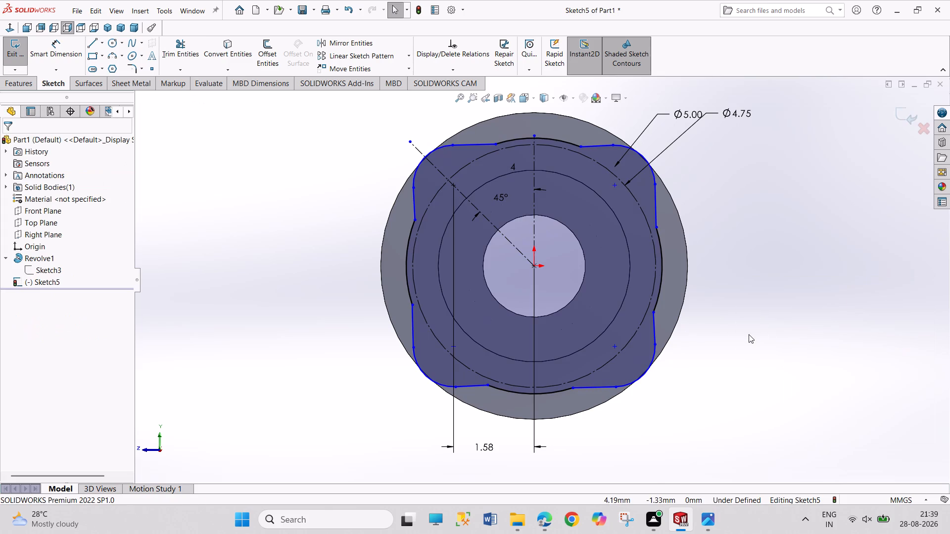
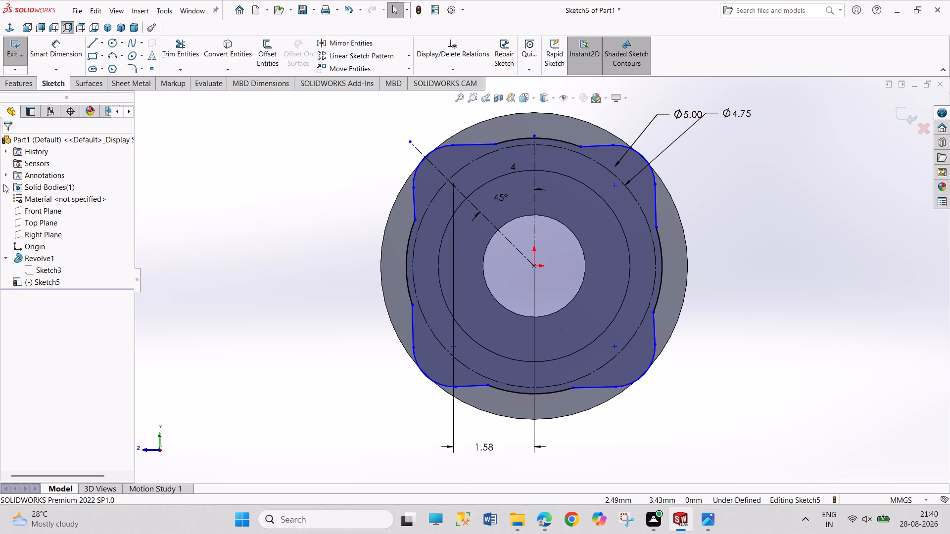
Sketch a 0.53 mm diameter circle in the upper-left lobe, centred where the 45° centreline crosses the 4.75 mm construction circle.
click(109, 39)
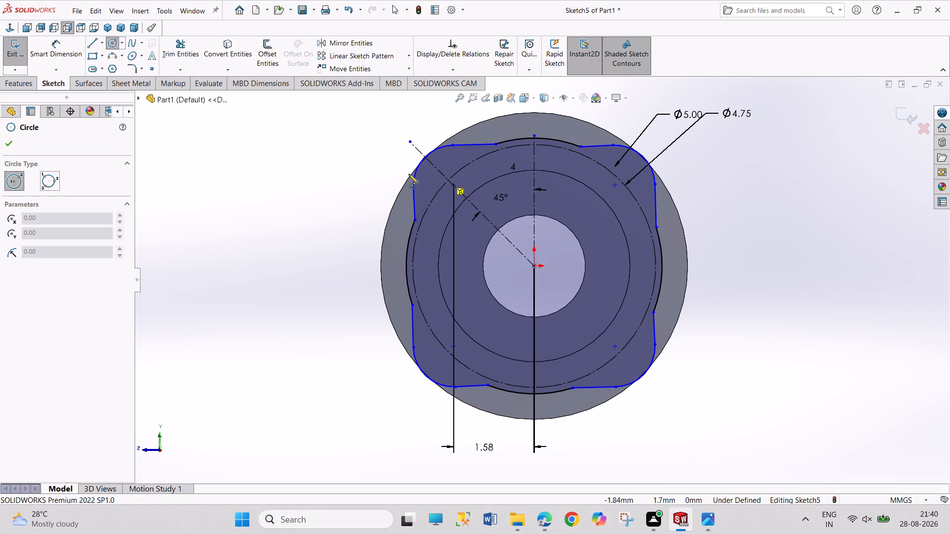
click(448, 180)
click(463, 193)
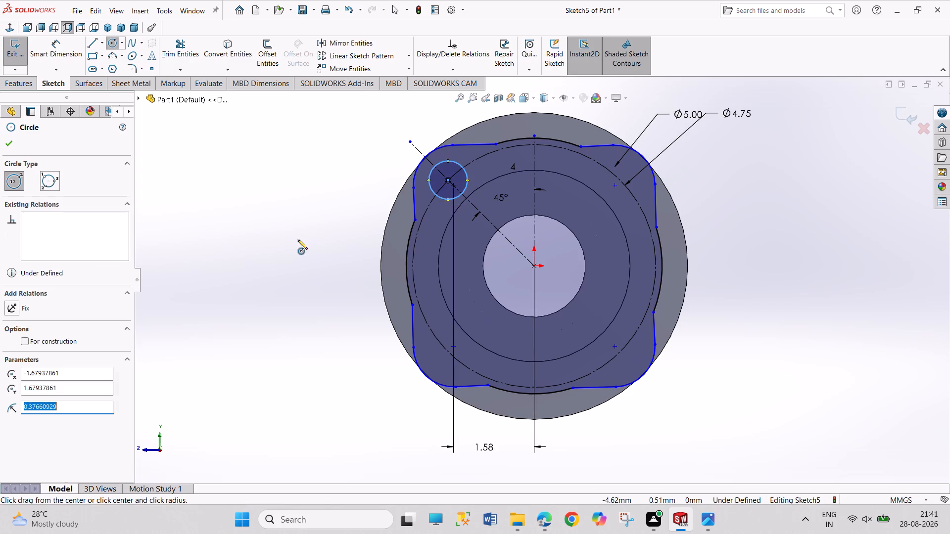
right_drag(298, 240, 296, 155)
drag(428, 181, 424, 181)
click(363, 162)
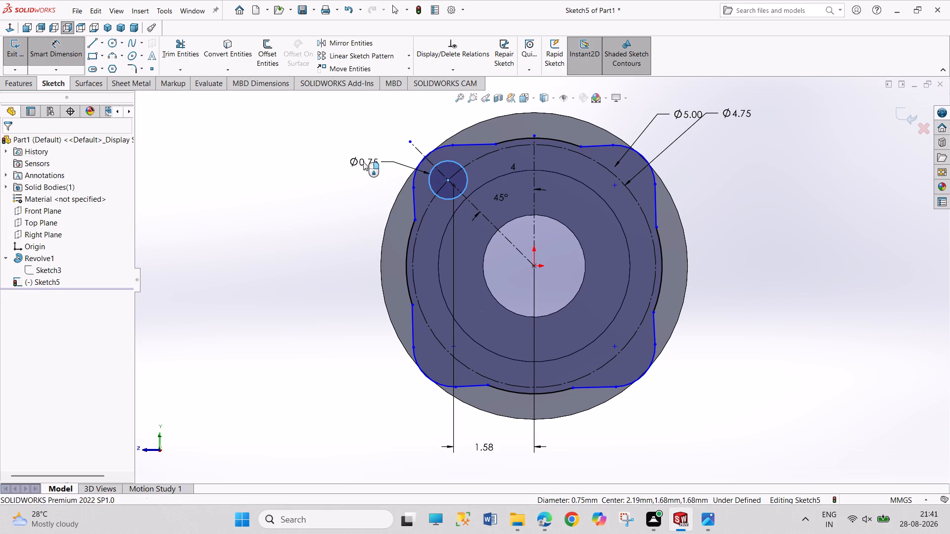
text(0.53)
key(Return)
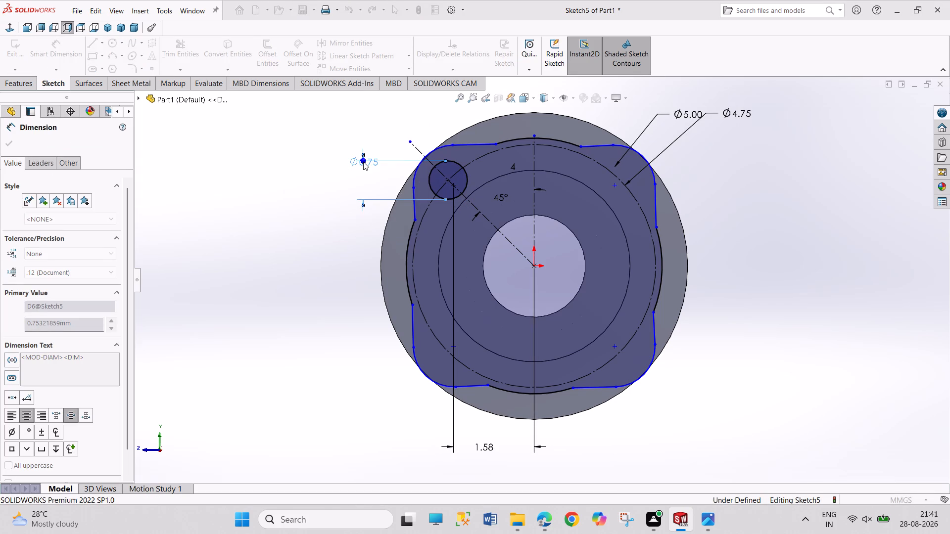
right_click(270, 226)
click(299, 263)
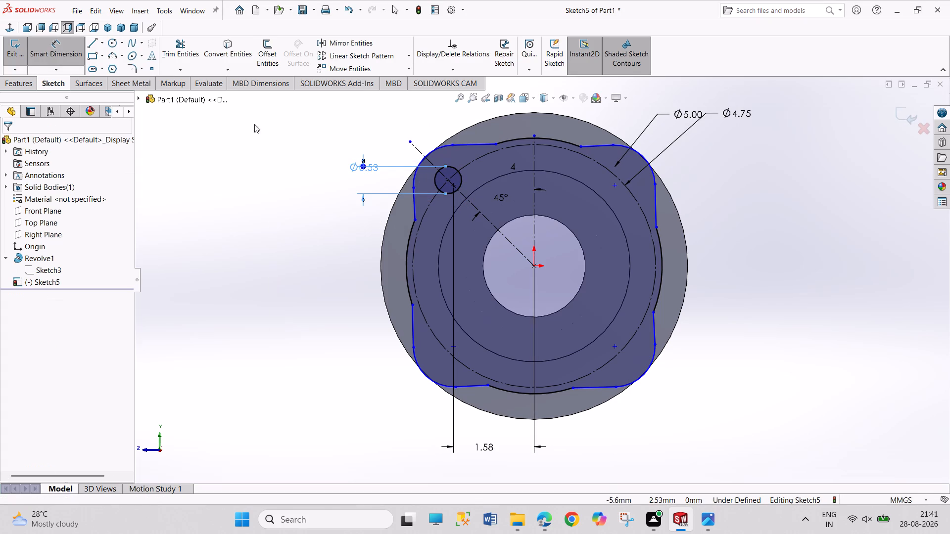
Circular-pattern the 0.53 mm circle about the origin, with 4 equally spaced instances over 360 degrees.
click(411, 57)
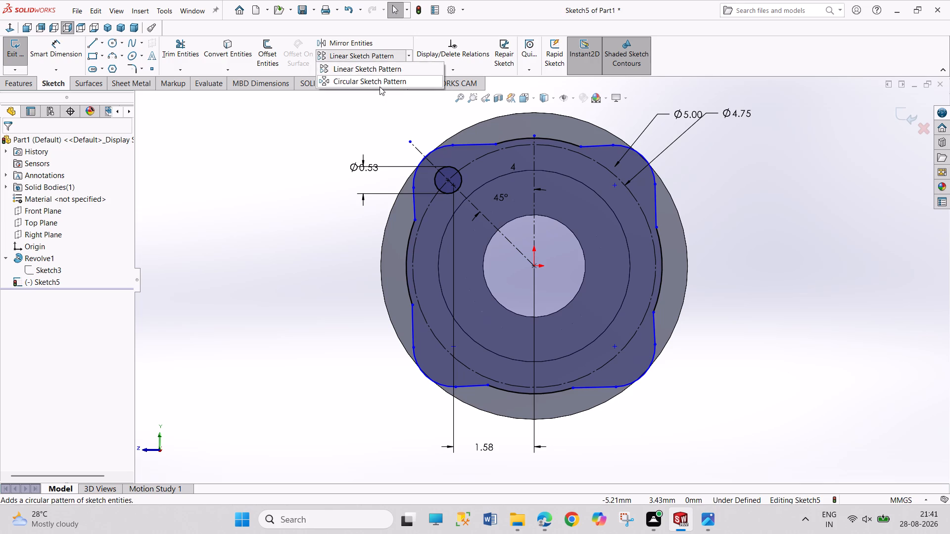
click(380, 87)
click(444, 193)
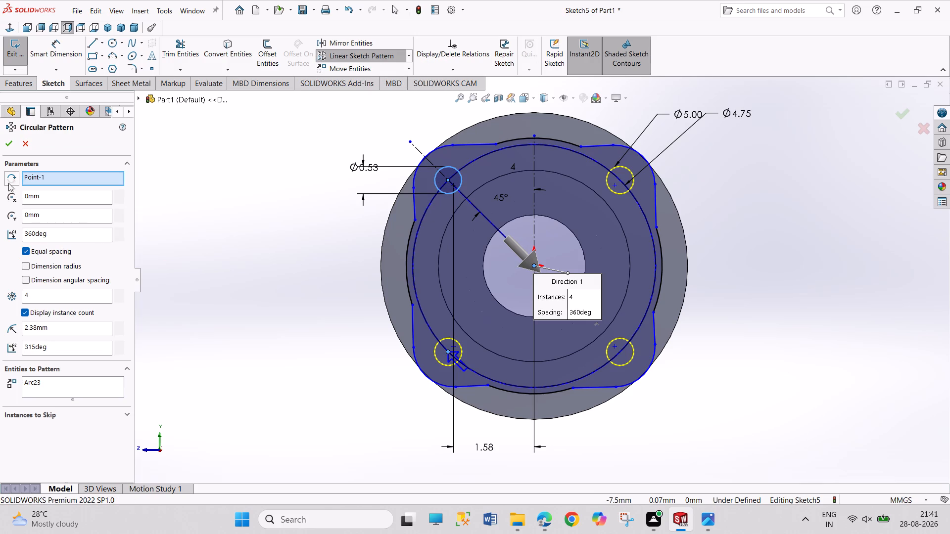
click(8, 142)
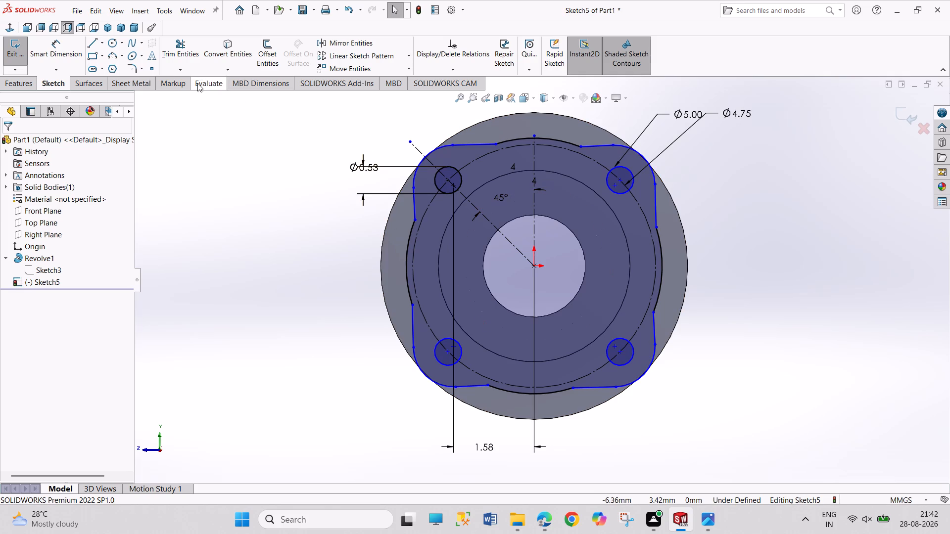
Sketch-fillet the eight corners where the lobes' short lines meet the 5 mm circle's arcs, entering a 1 mm radius, and exit the sketch.
click(130, 69)
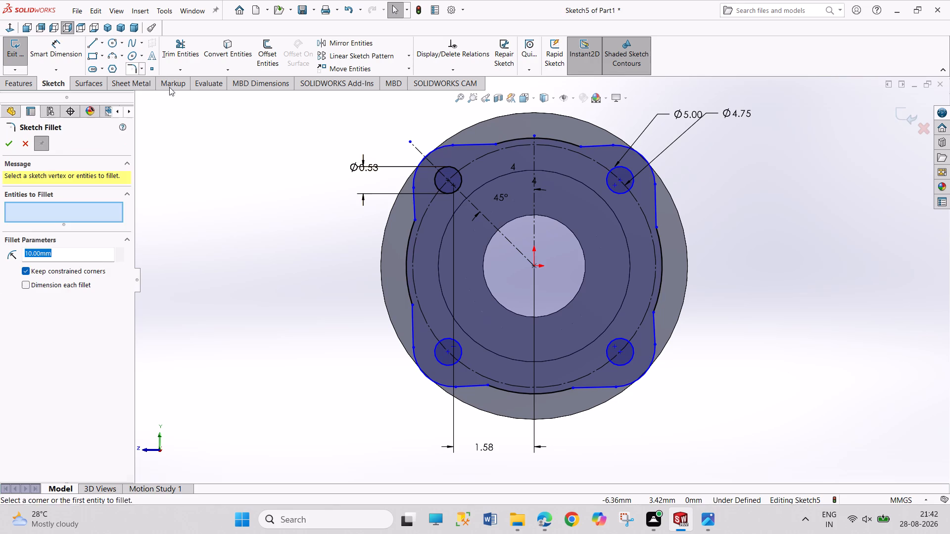
click(452, 143)
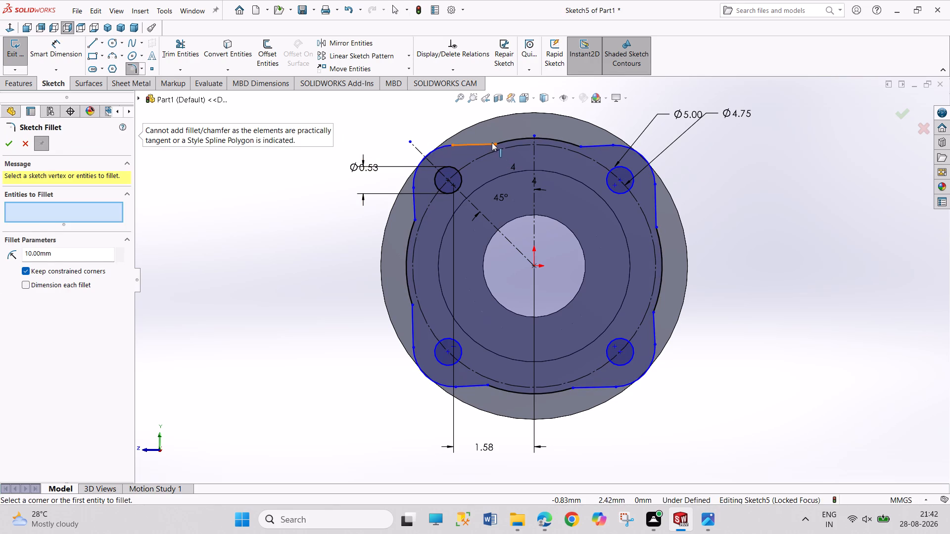
click(496, 143)
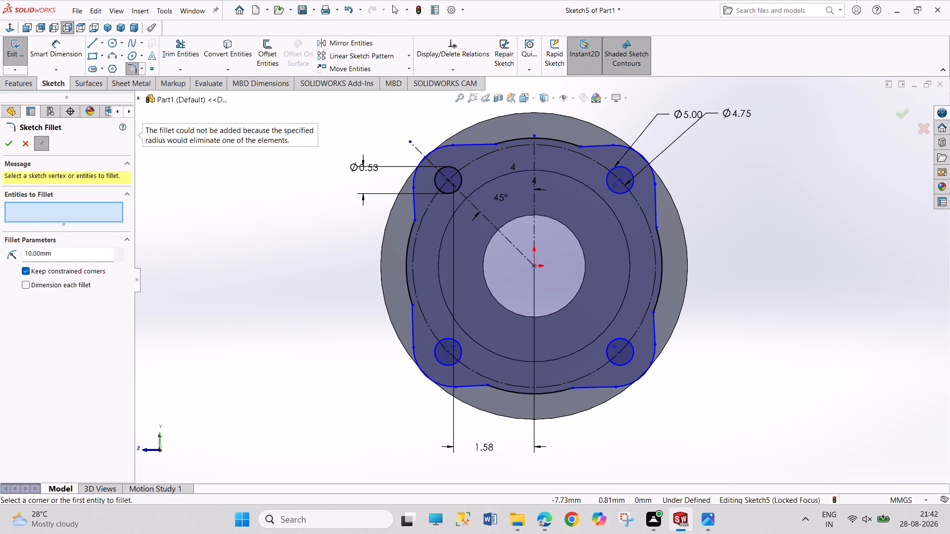
double_click(70, 255)
key(1)
key(Return)
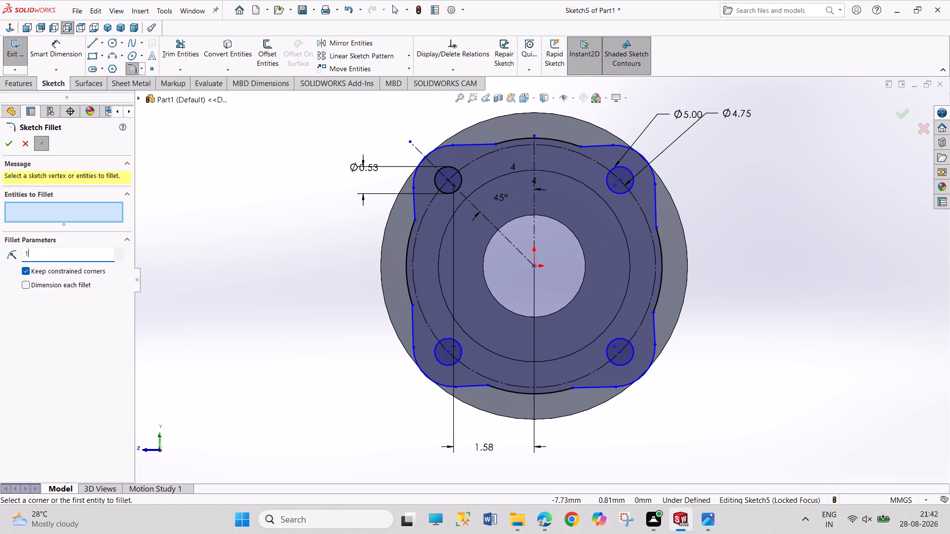
click(58, 207)
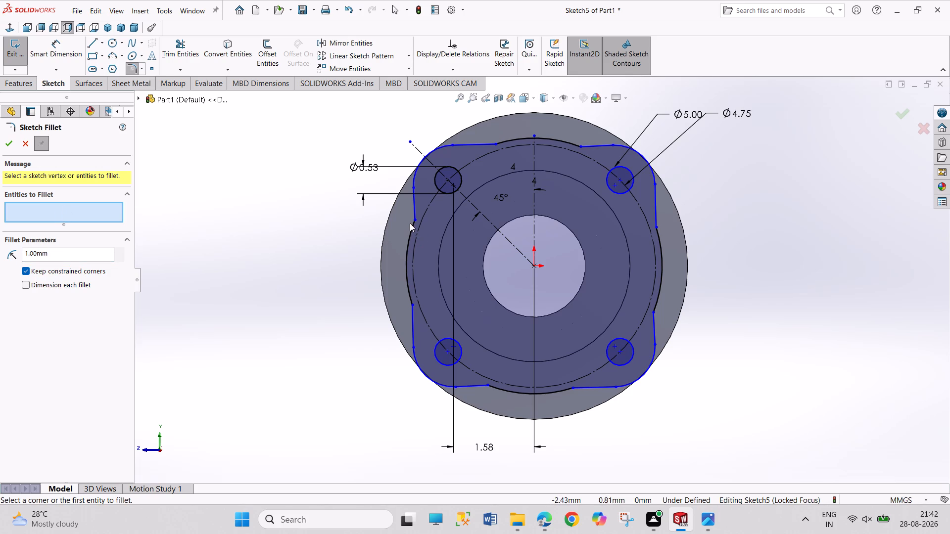
click(415, 220)
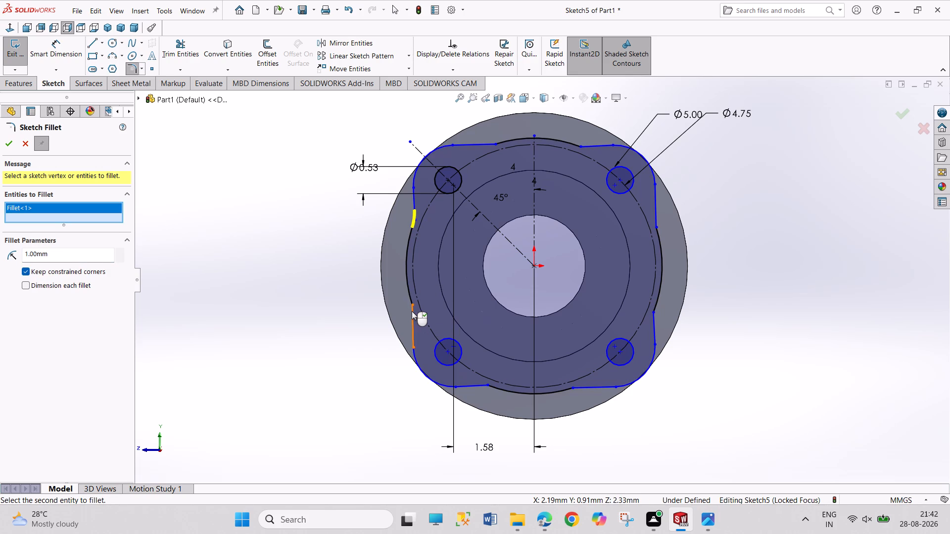
click(413, 304)
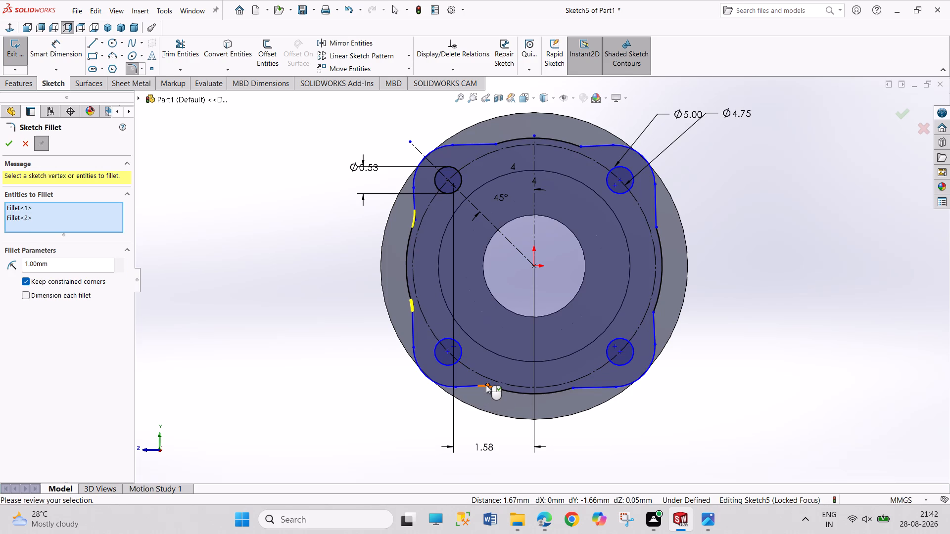
click(486, 384)
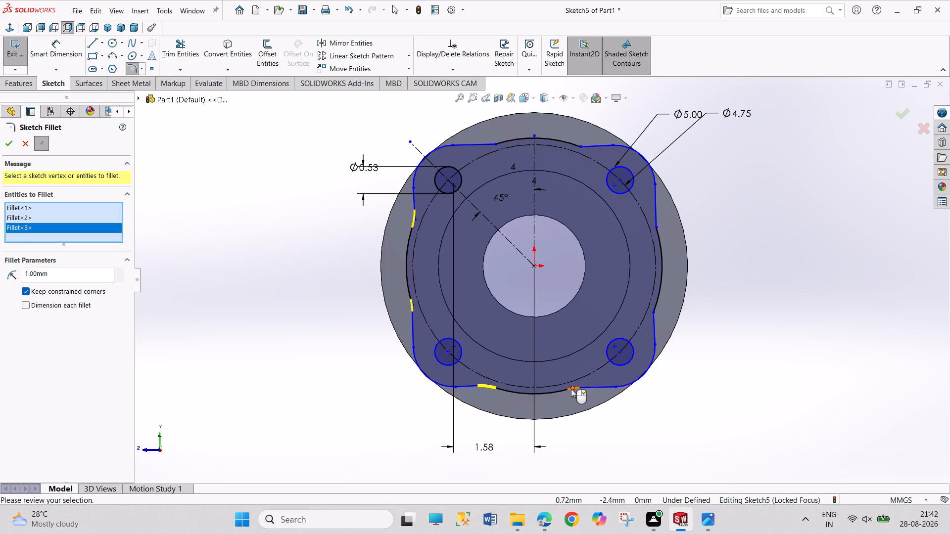
click(571, 388)
click(655, 311)
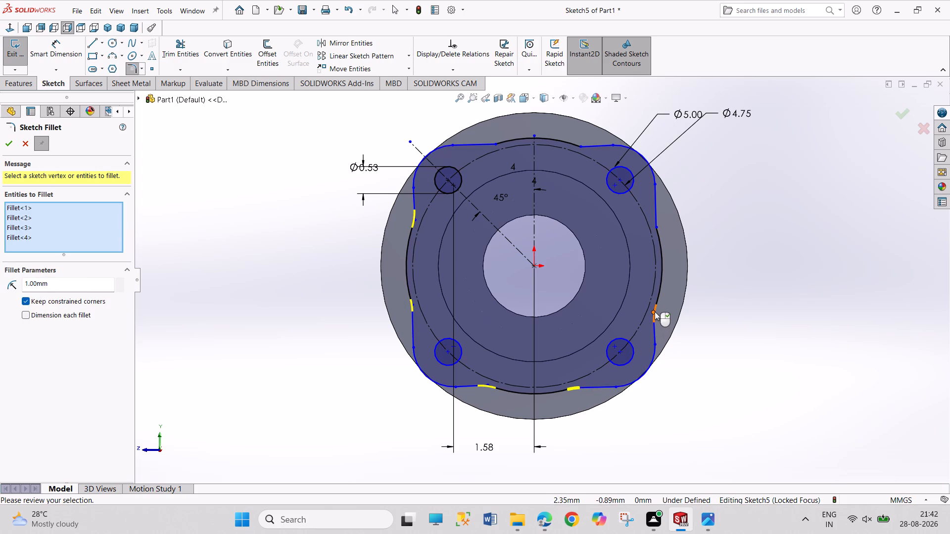
click(657, 225)
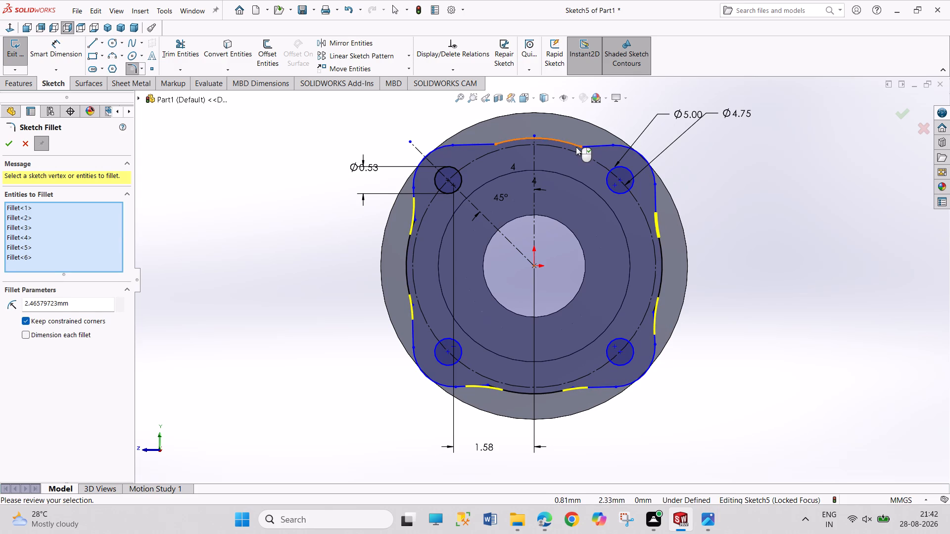
click(581, 146)
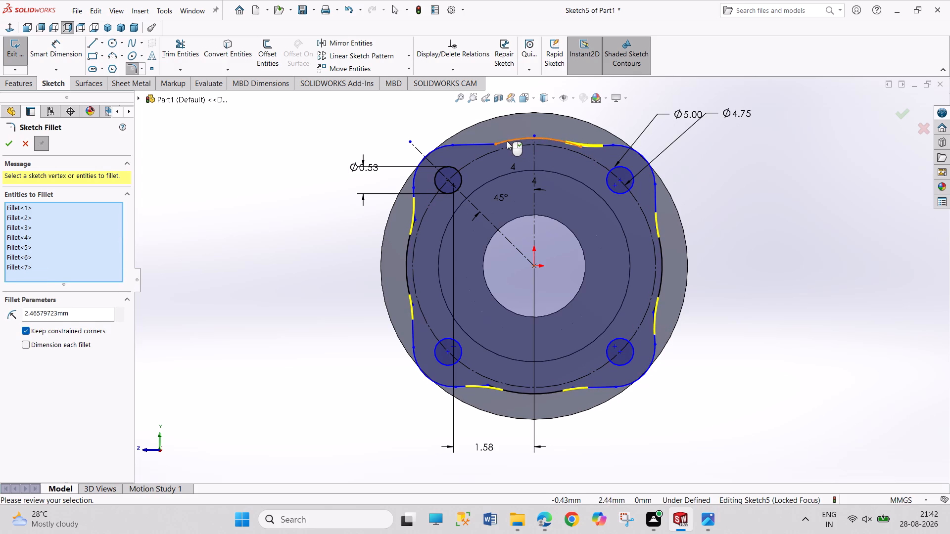
click(496, 144)
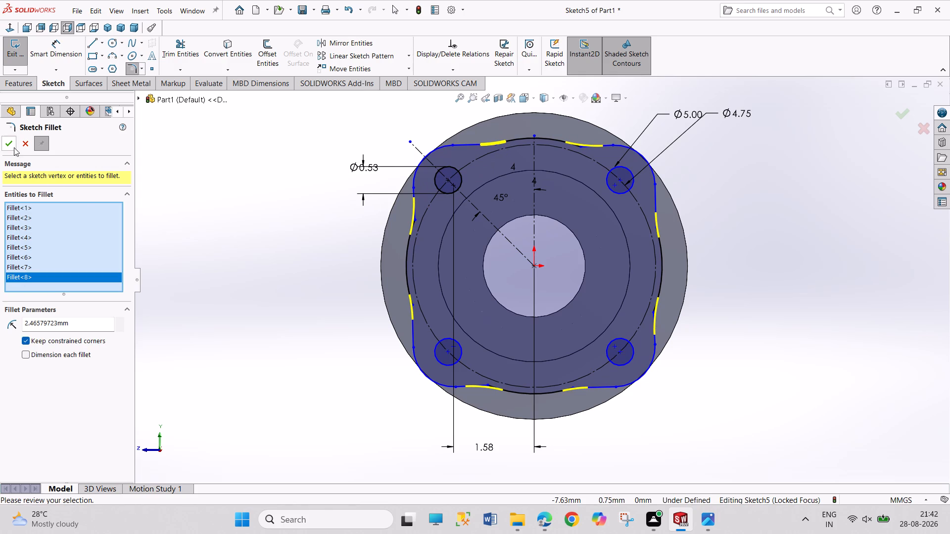
click(12, 144)
click(256, 220)
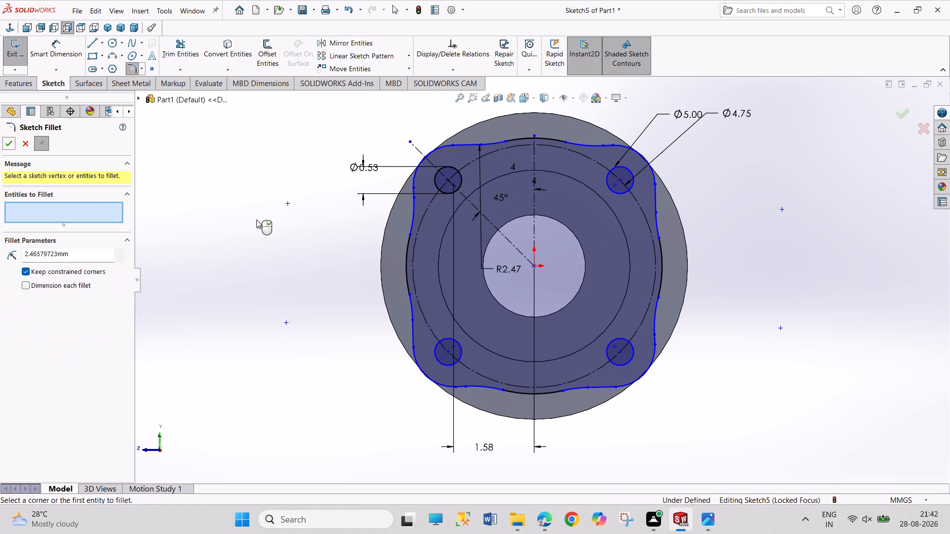
click(13, 145)
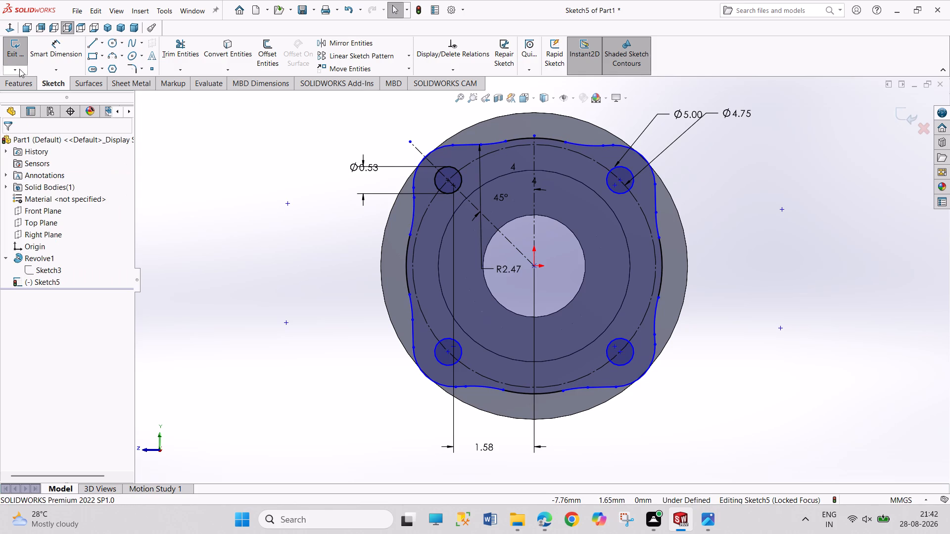
click(15, 46)
Extrude the four-lobed flange sketch as a blind boss 0.65 mm deep, merged with the revolved body.
middle_drag(266, 275, 330, 292)
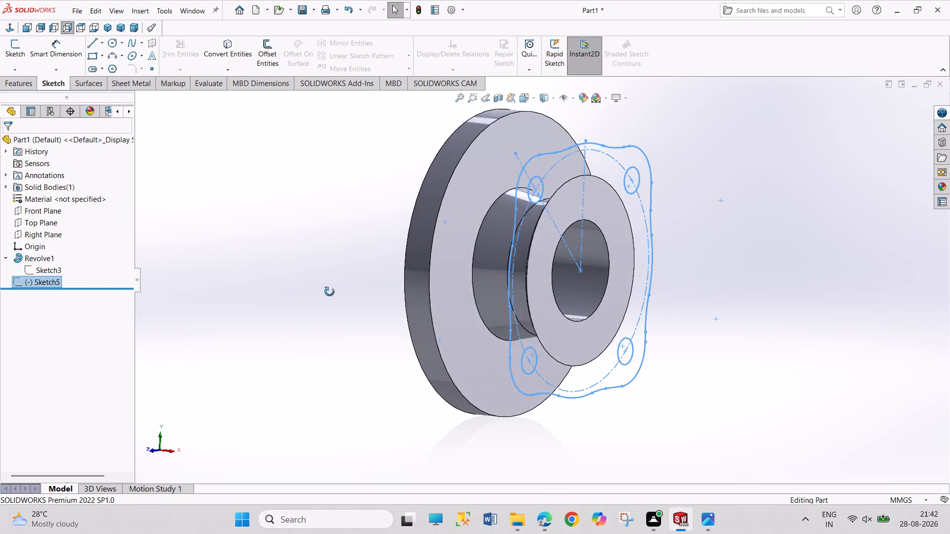
middle_drag(330, 292, 334, 300)
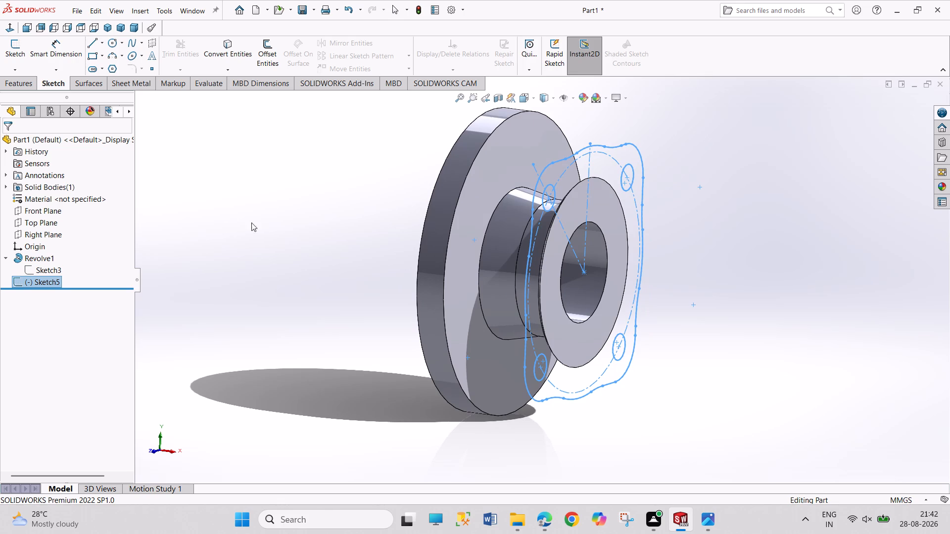
click(26, 85)
click(25, 49)
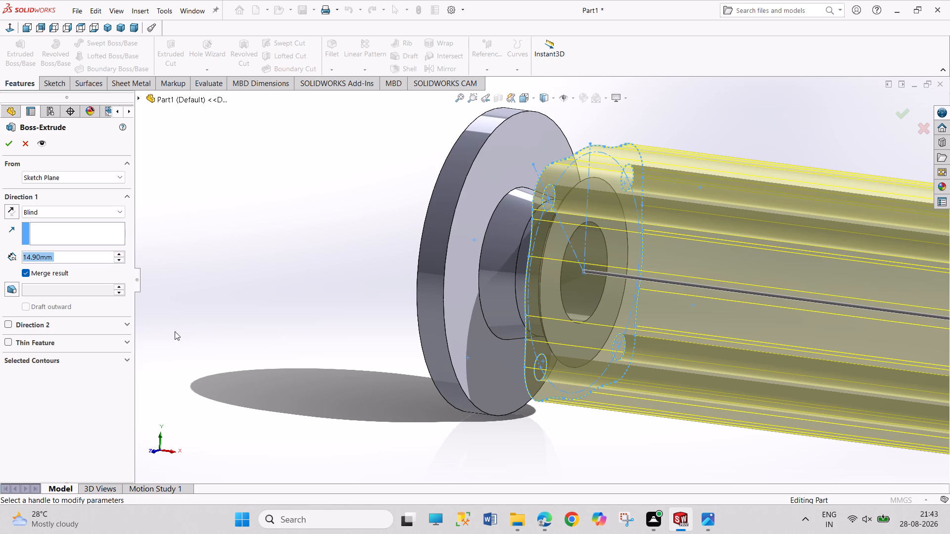
text(0.65)
key(Return)
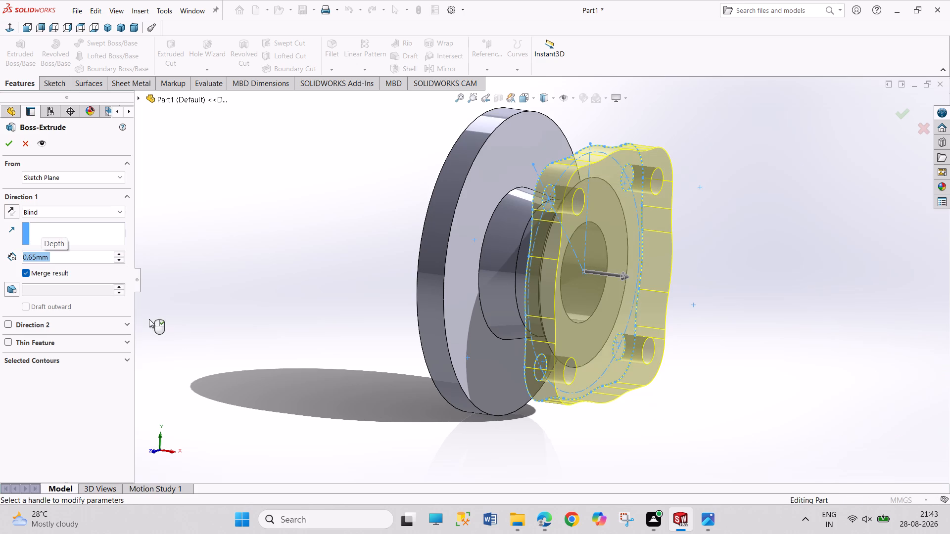
click(7, 142)
click(262, 233)
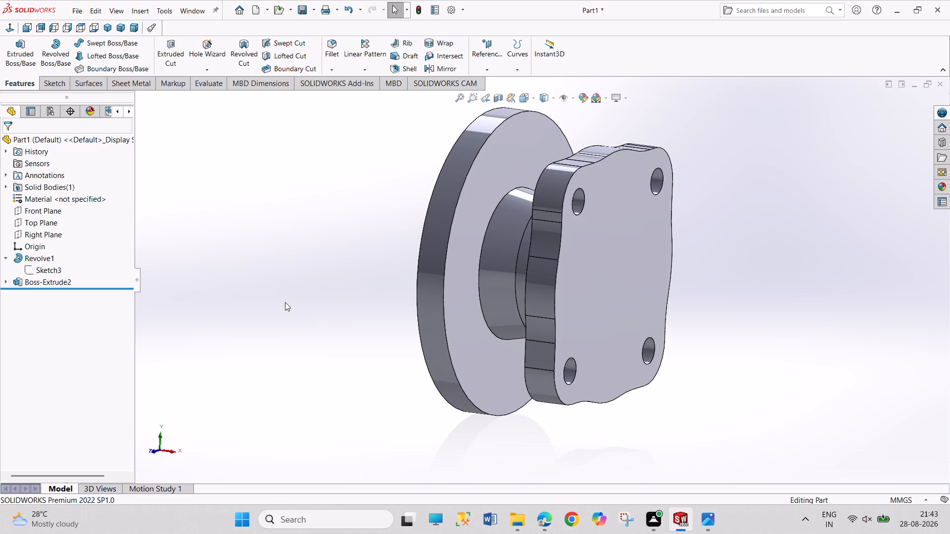
Edit the four-lobed flange's sketch to add the central bore by converting the revolved body's inner circular edge, and rebuild the extrusion.
click(6, 281)
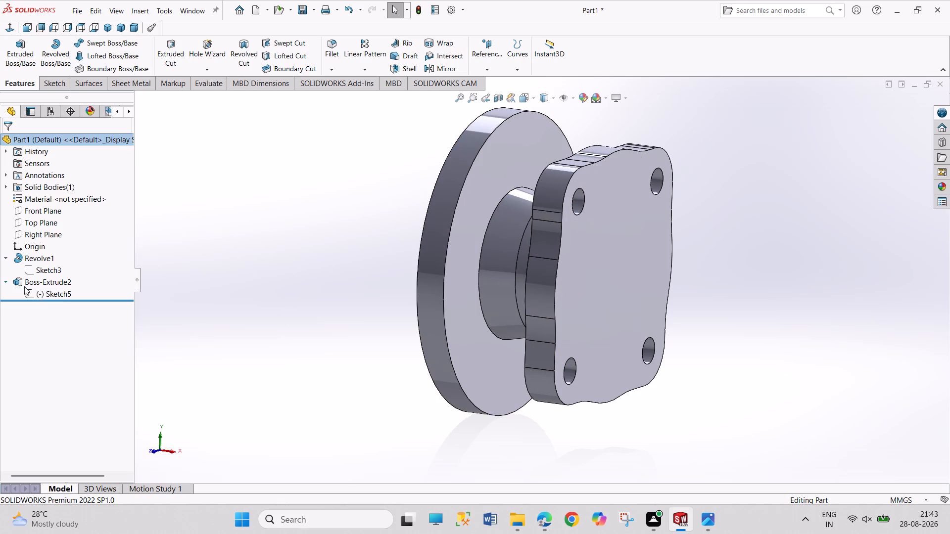
click(45, 293)
click(53, 263)
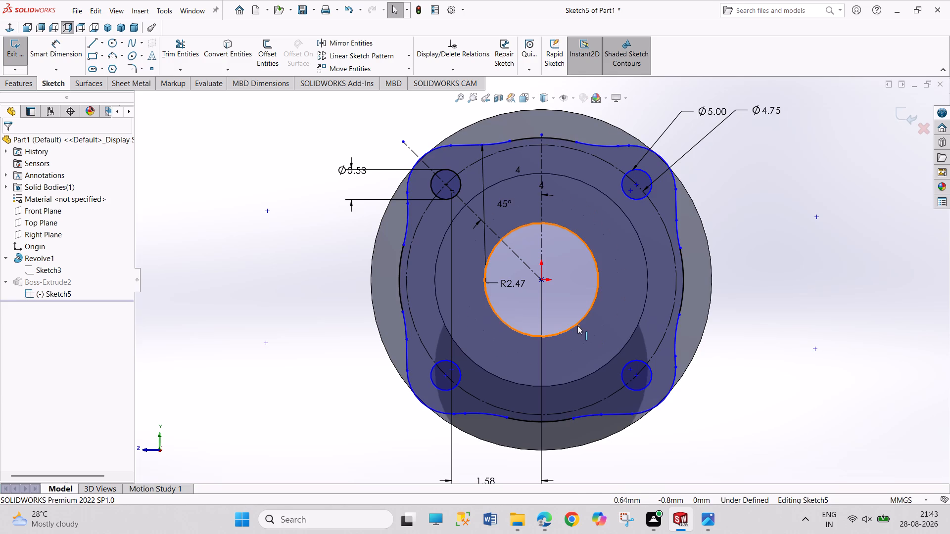
click(577, 325)
click(224, 44)
click(281, 248)
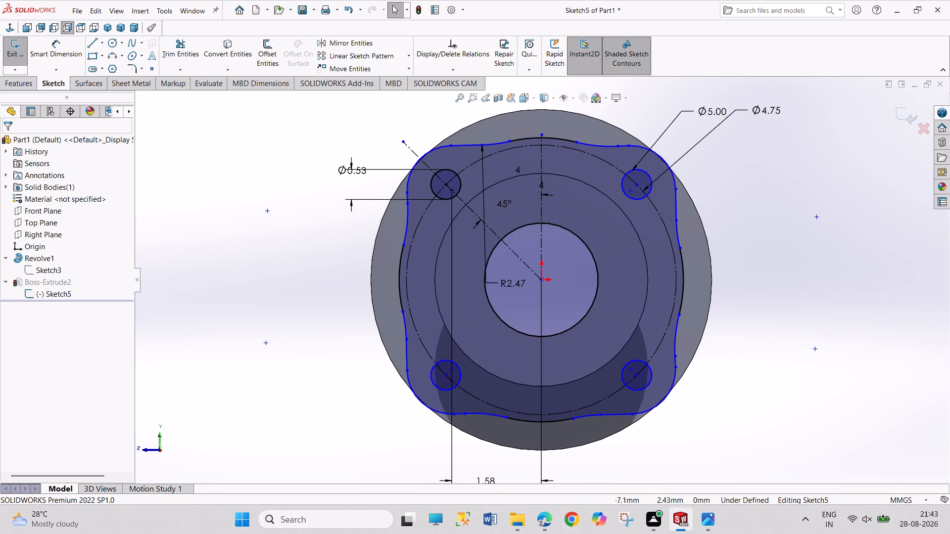
click(11, 56)
middle_drag(236, 232, 251, 236)
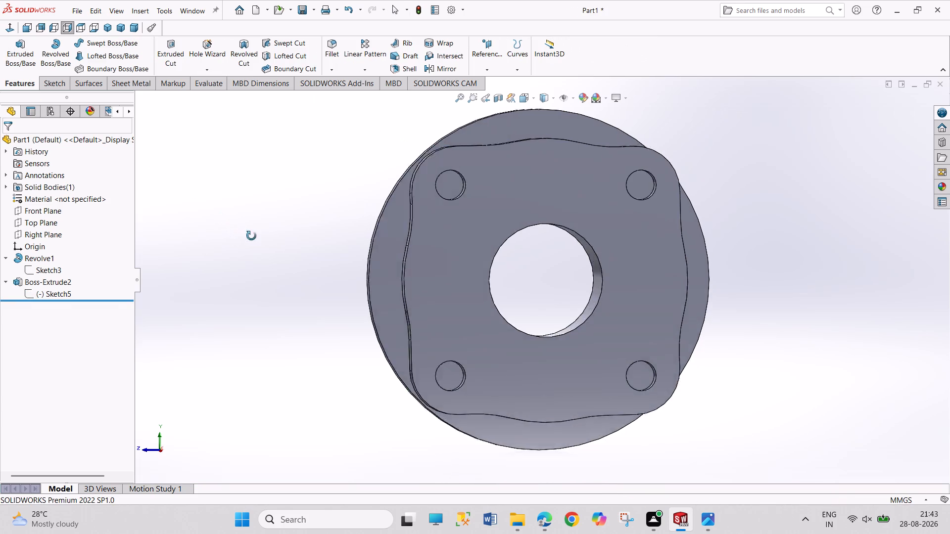
middle_drag(251, 236, 308, 251)
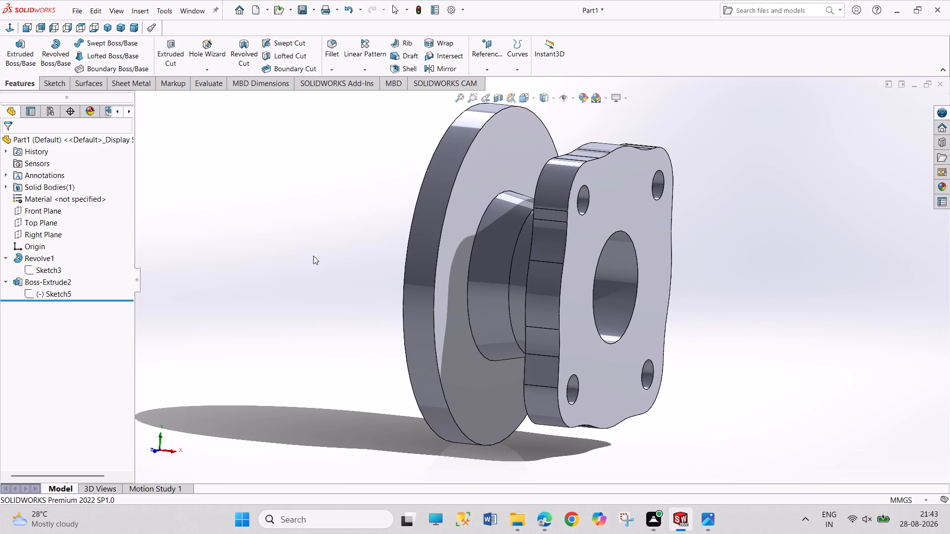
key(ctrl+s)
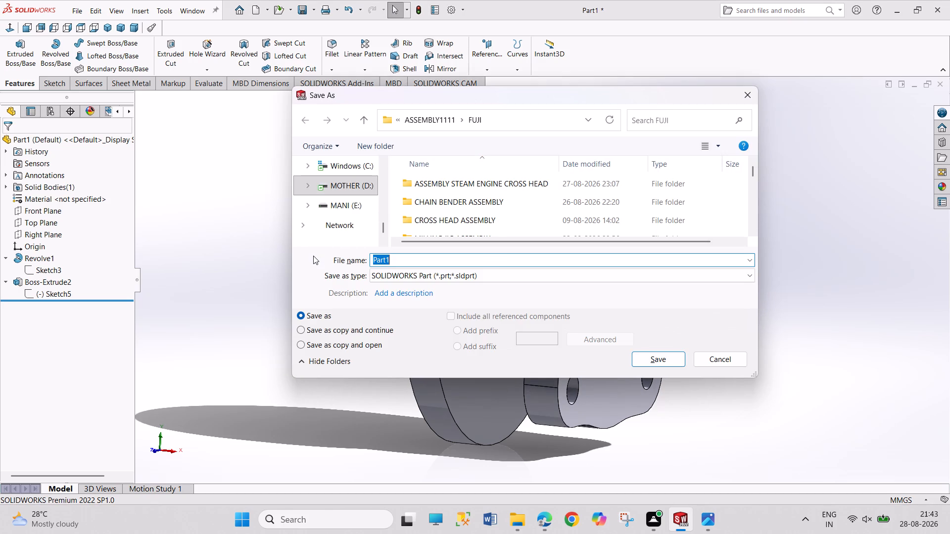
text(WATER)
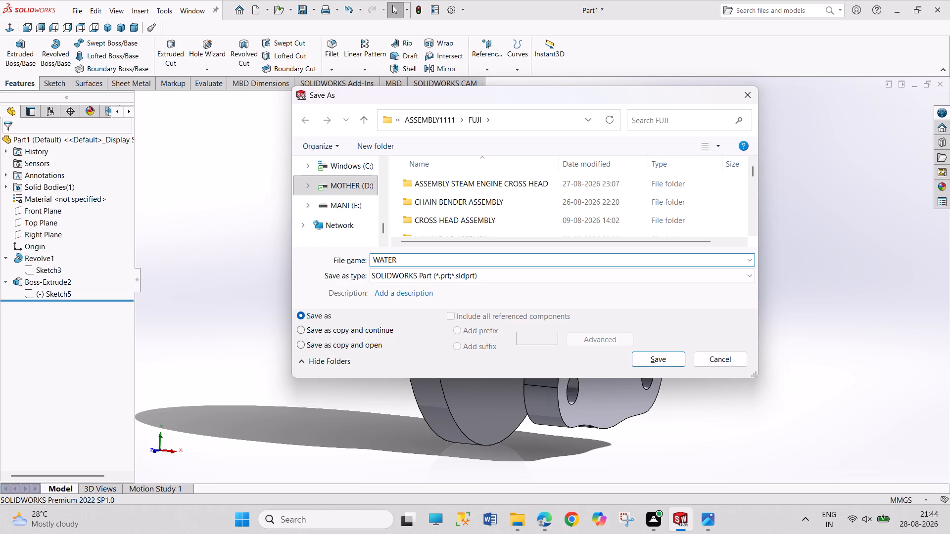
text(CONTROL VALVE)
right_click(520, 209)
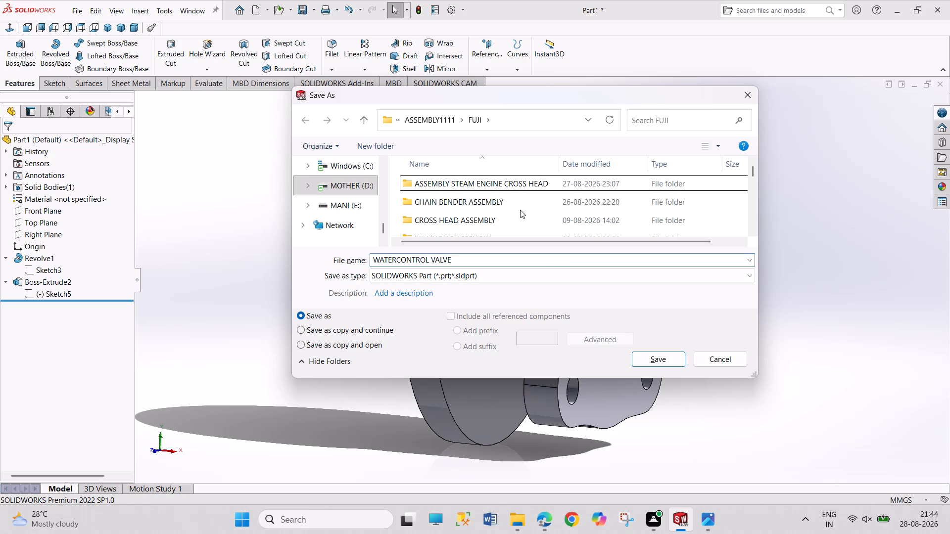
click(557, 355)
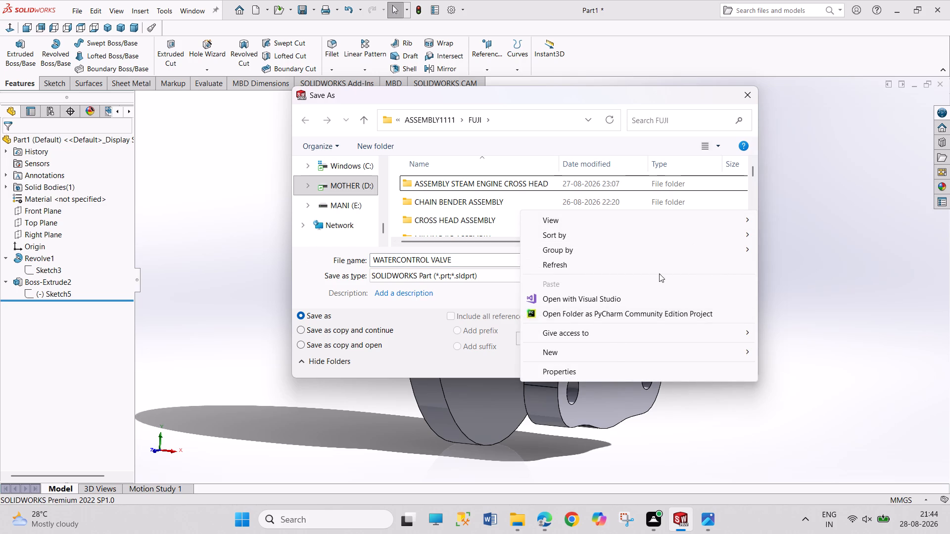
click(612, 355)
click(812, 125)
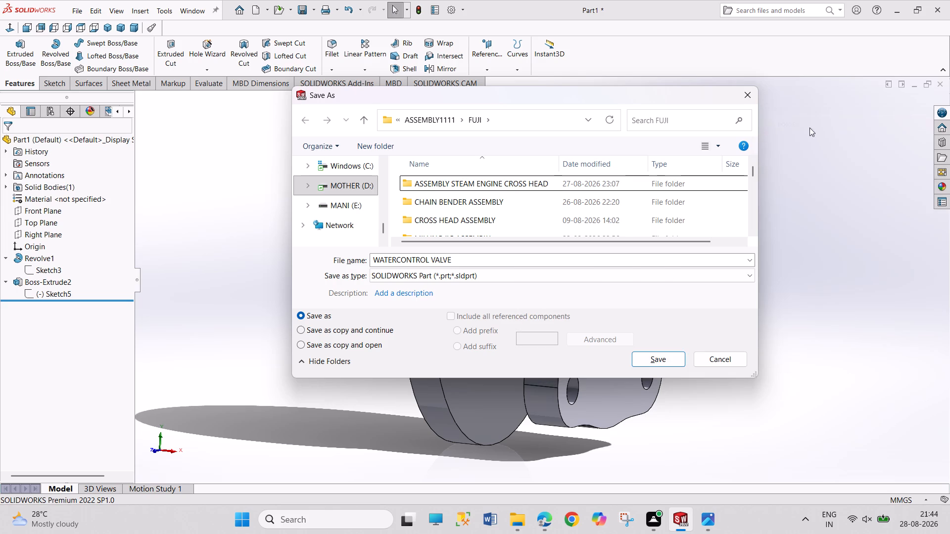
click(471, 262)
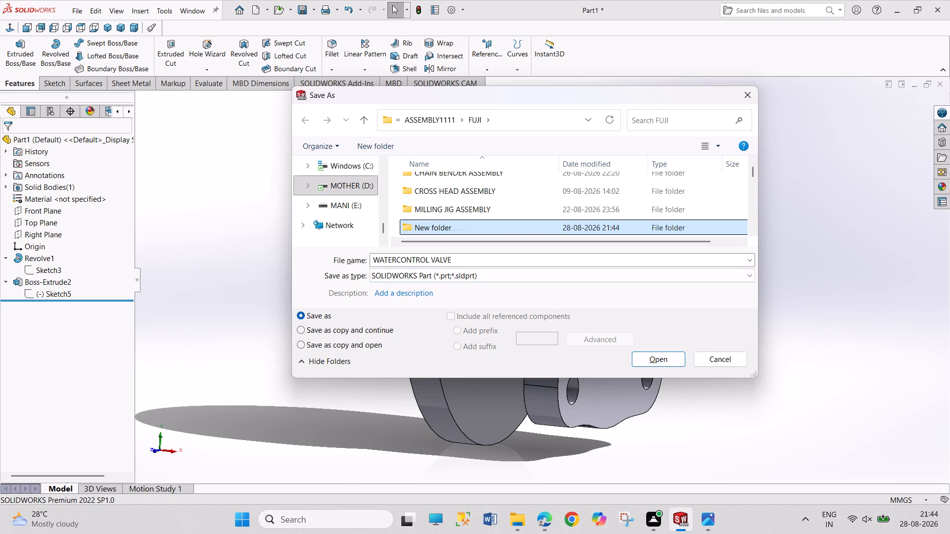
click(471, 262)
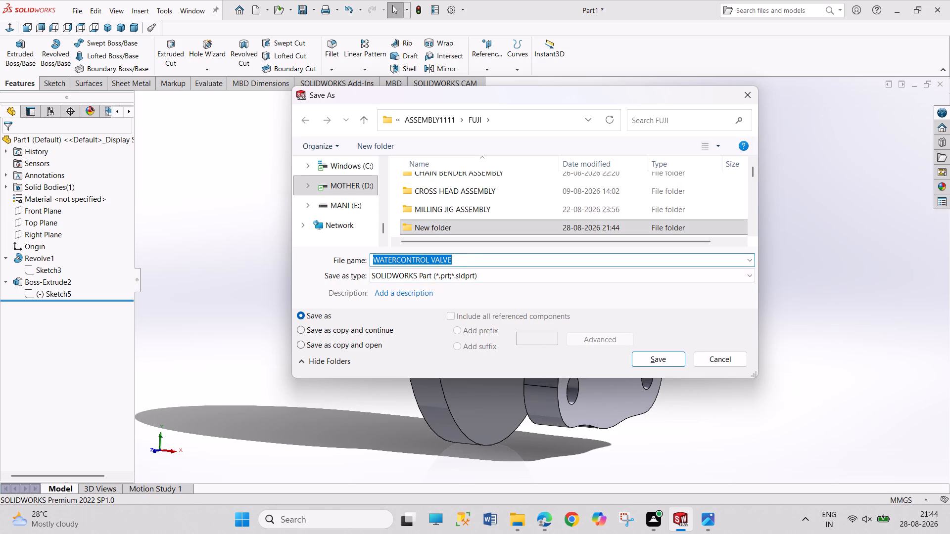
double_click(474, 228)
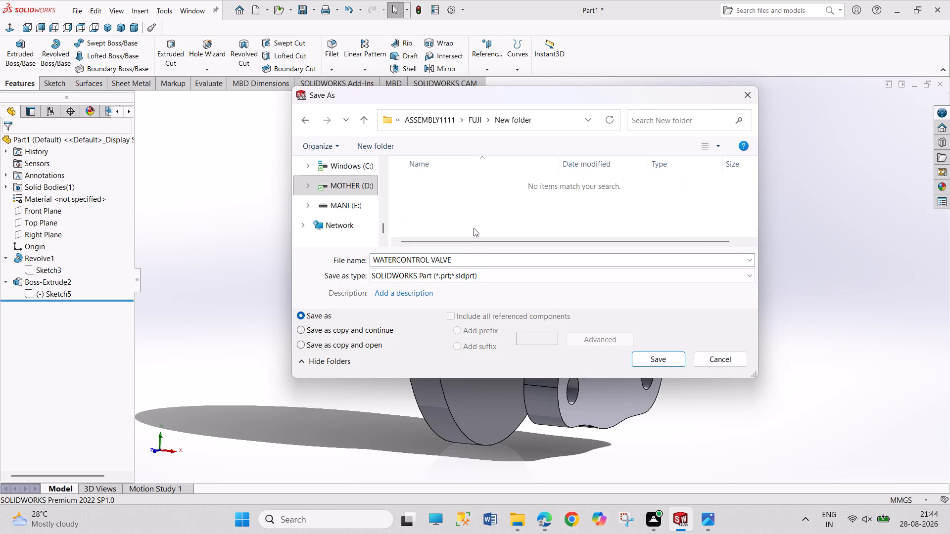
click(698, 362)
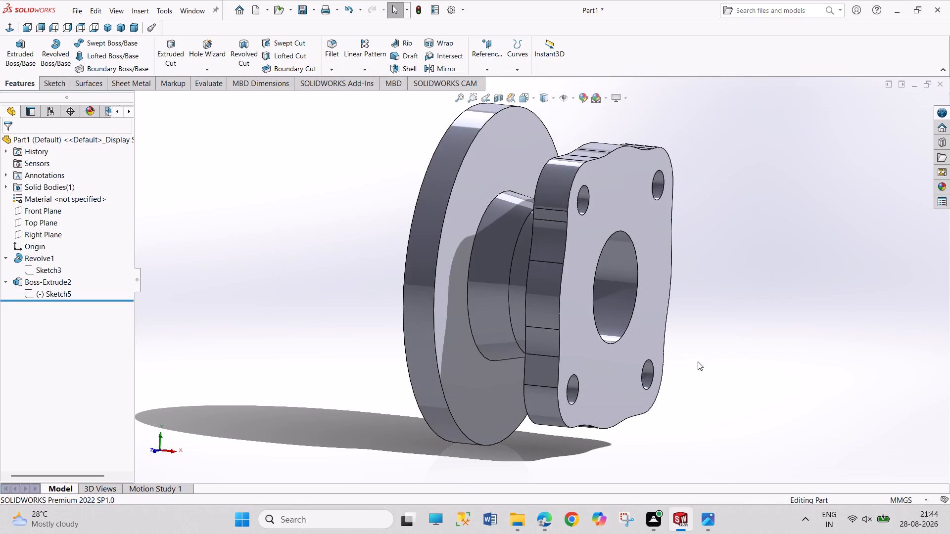
While saving the part, create a folder named WATER CONTROL VALVE ASSEMBLY inside the FUJI folder and open it.
key(ctrl+s)
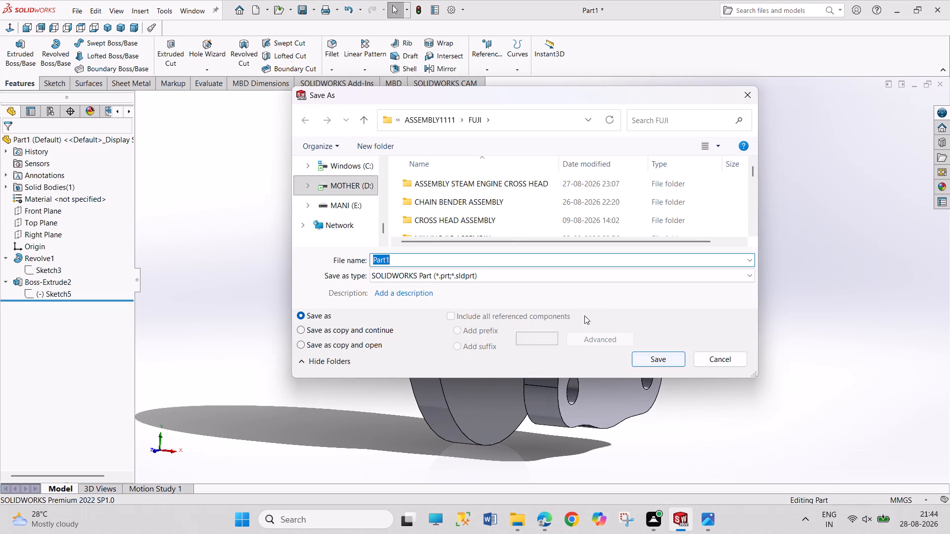
right_click(507, 212)
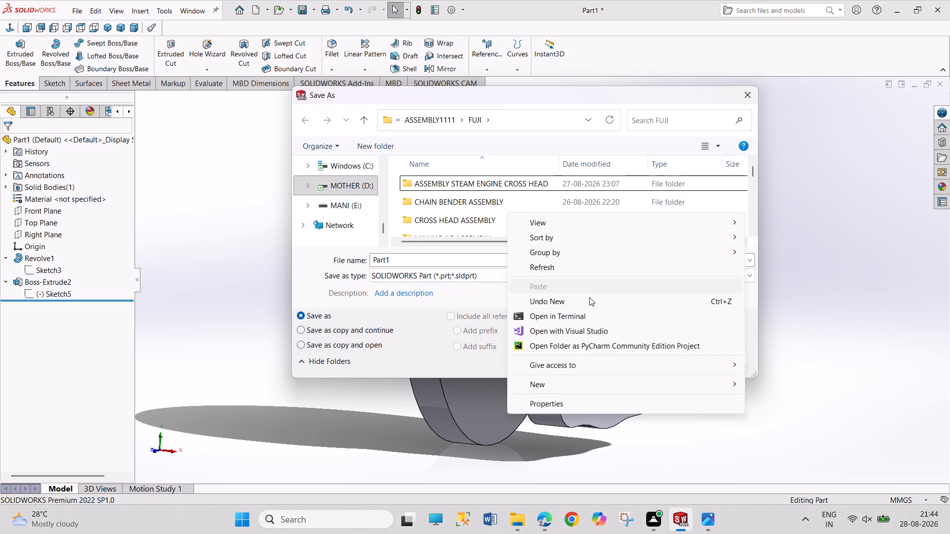
click(585, 388)
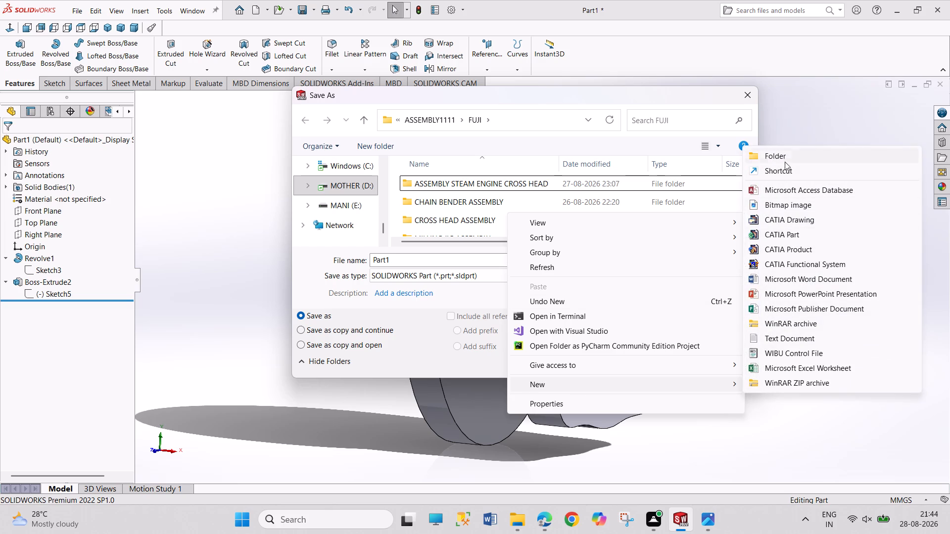
click(785, 155)
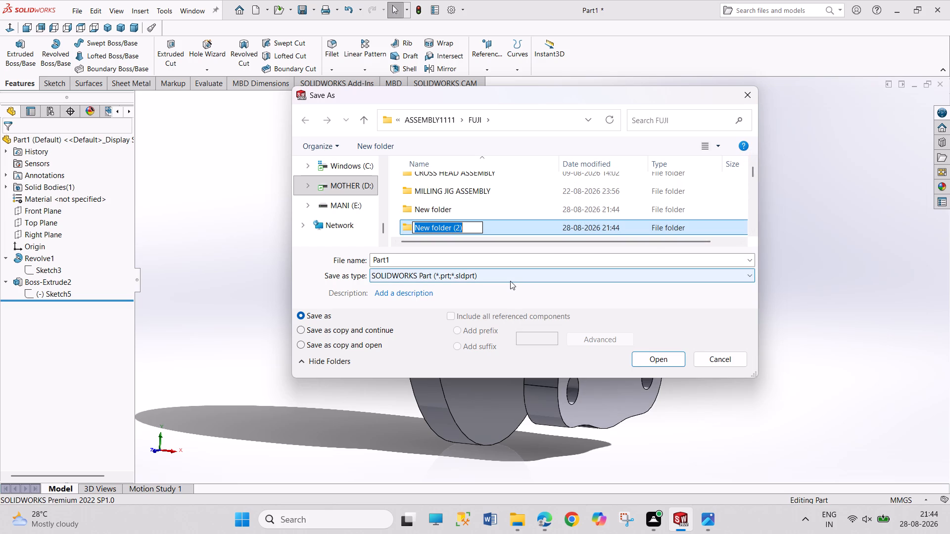
text(WATERV)
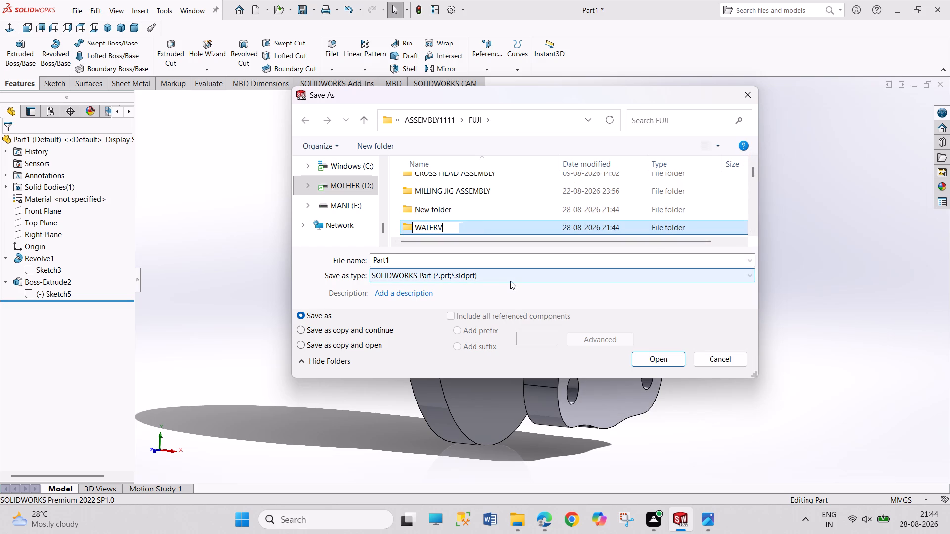
key(BackSpace)
key(space)
text(CONTROL VAL)
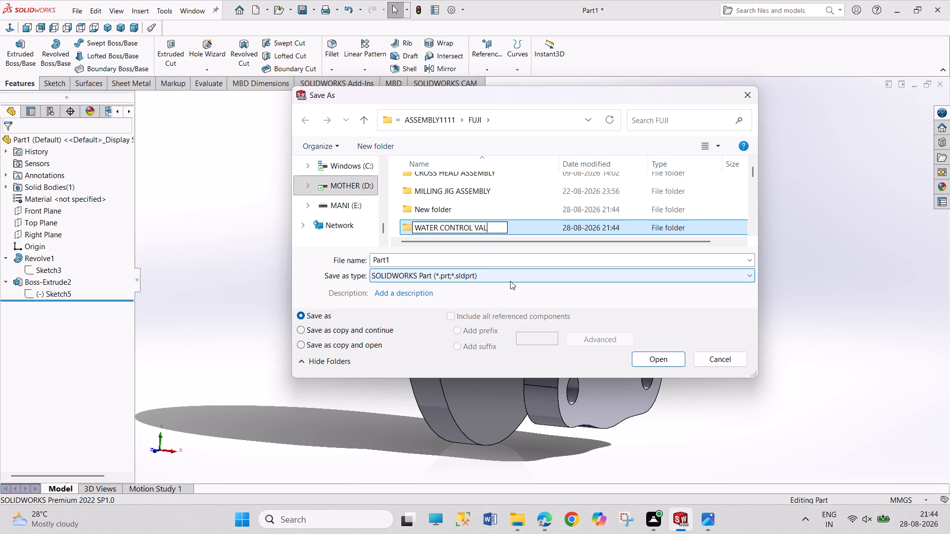
text(VE)
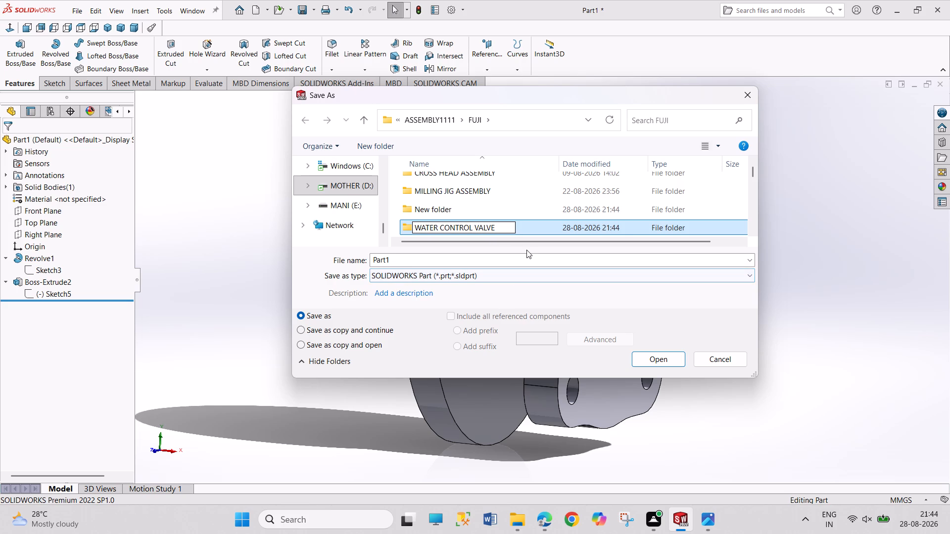
key(space)
text(ASSEMBL)
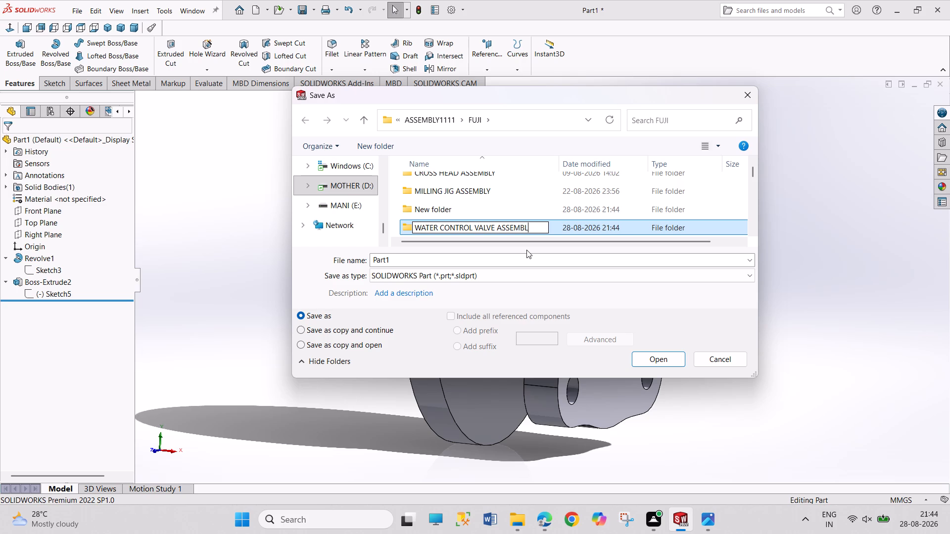
key(y)
click(652, 358)
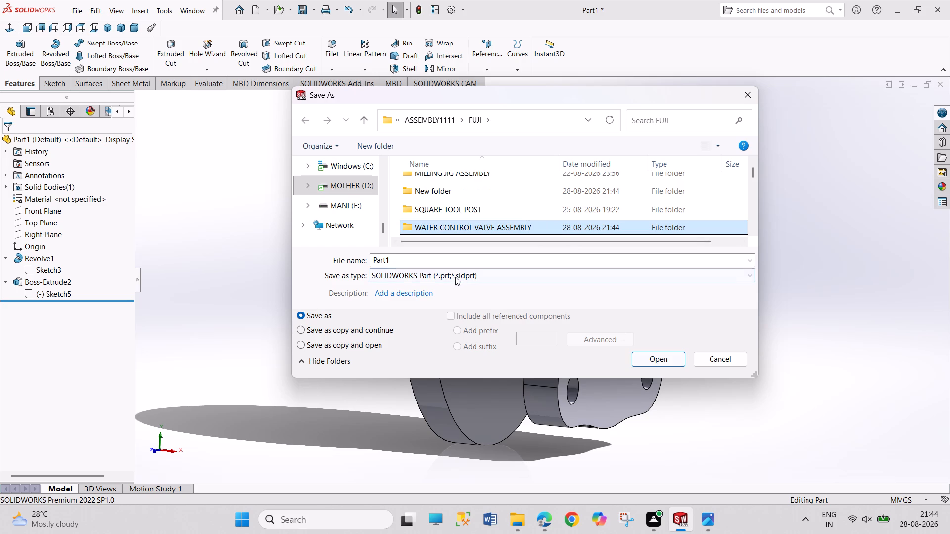
double_click(530, 226)
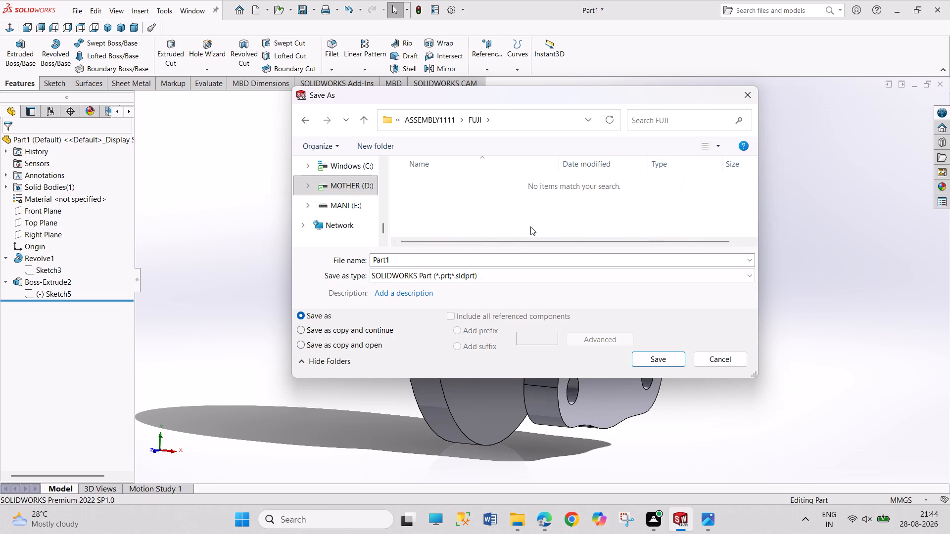
Save the part as OUTLET HOUSING in the WATER CONTROL VALVE ASSEMBLY folder.
double_click(423, 266)
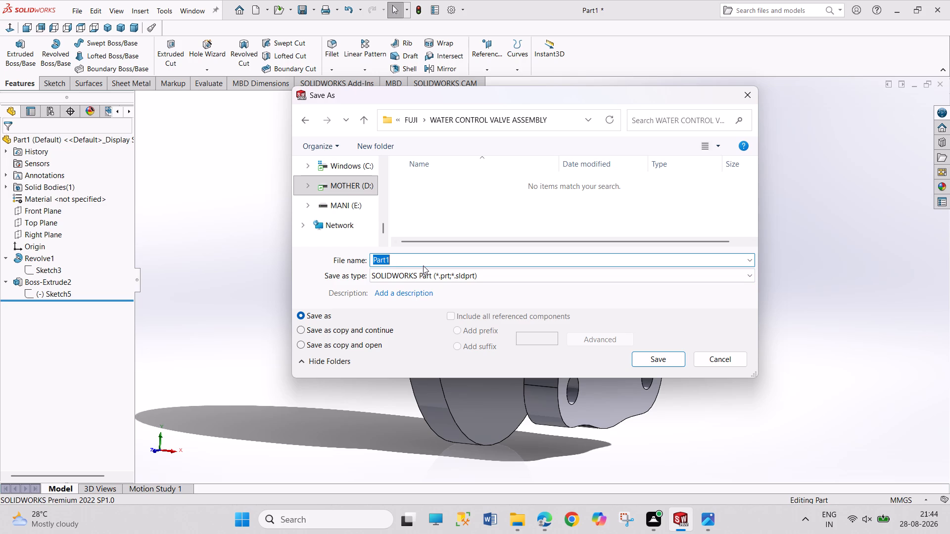
text(OUTLET HOUSING)
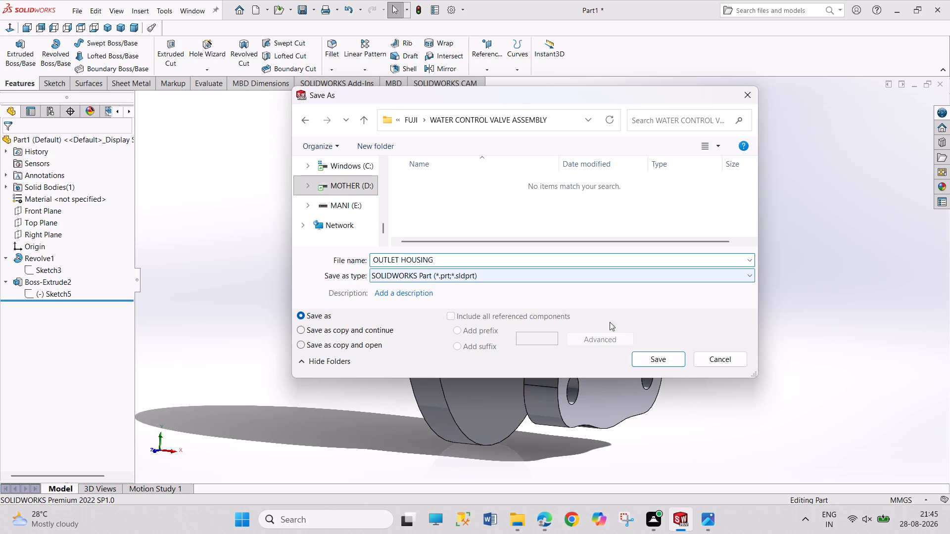
click(673, 355)
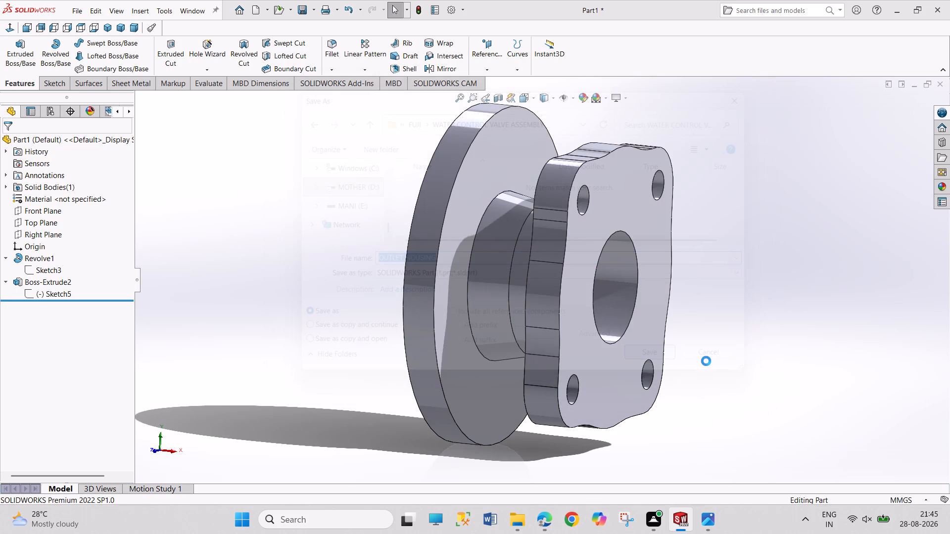
Create a new part document.
key(ctrl+n)
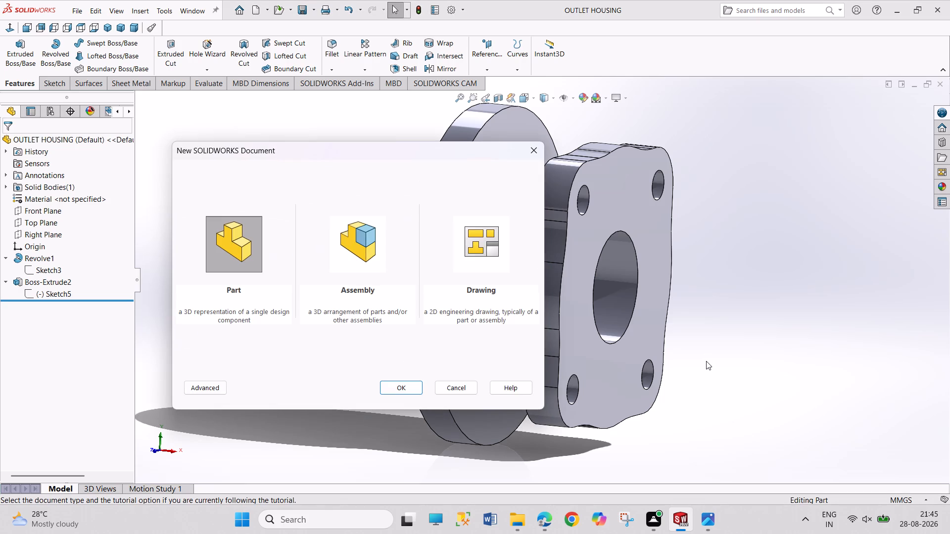
key(Return)
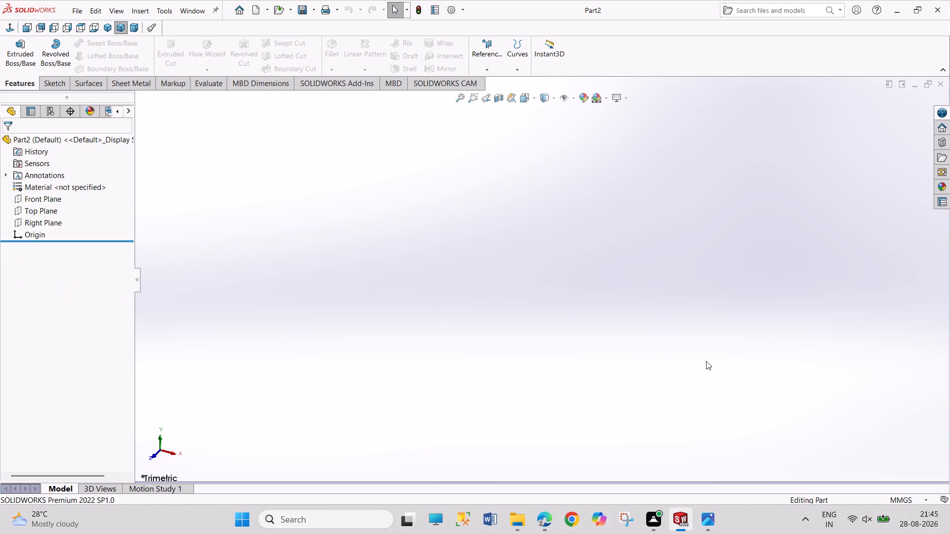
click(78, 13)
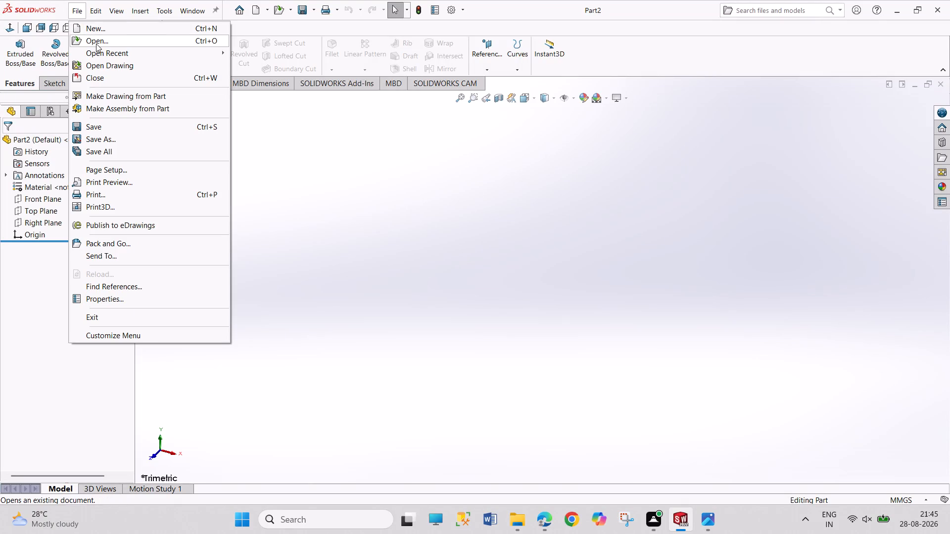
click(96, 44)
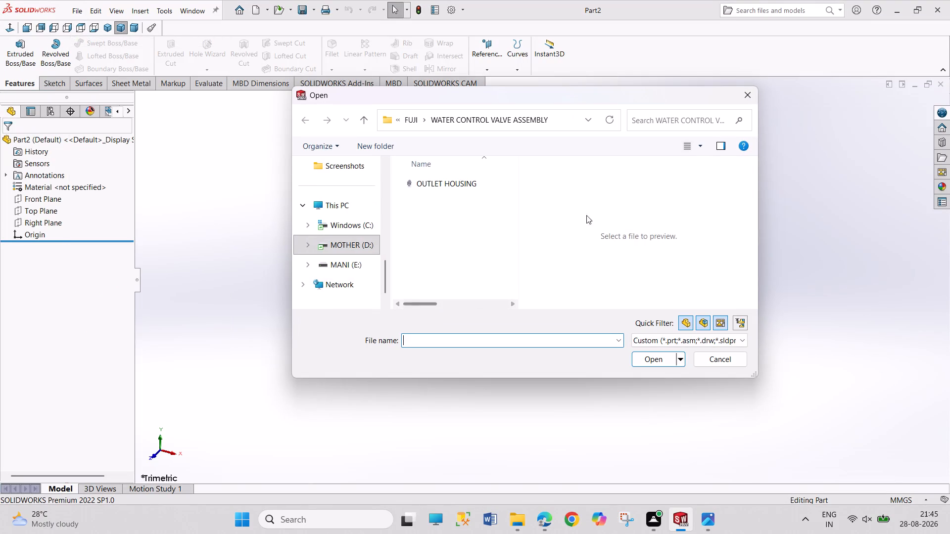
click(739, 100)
Switch back to the OUTLET HOUSING part, open the revolve's profile sketch to review its dimensions, exit it and inspect the body from the front.
click(179, 3)
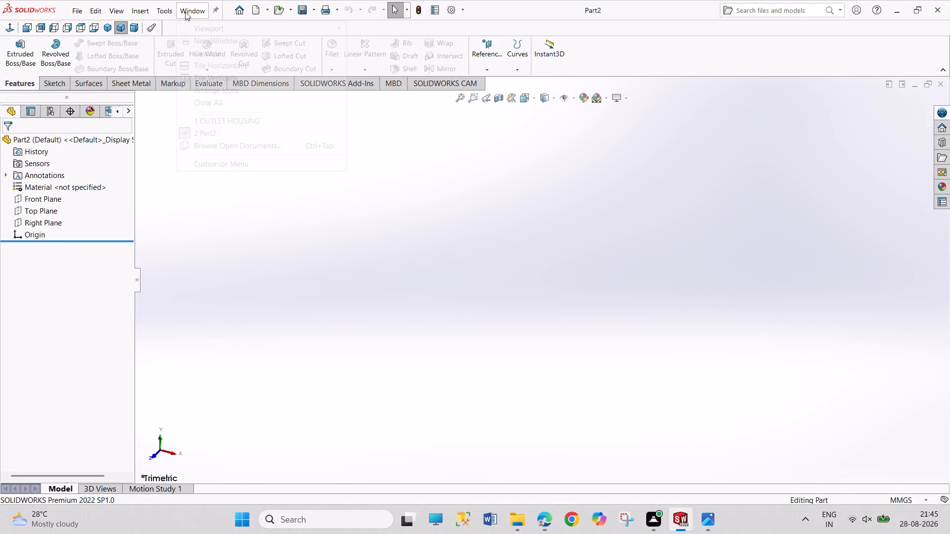
click(239, 120)
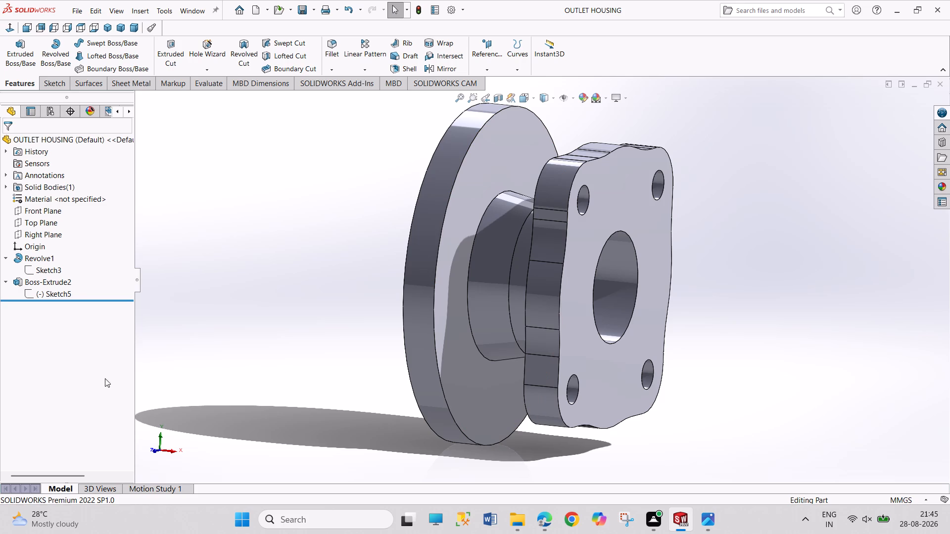
click(33, 268)
click(43, 243)
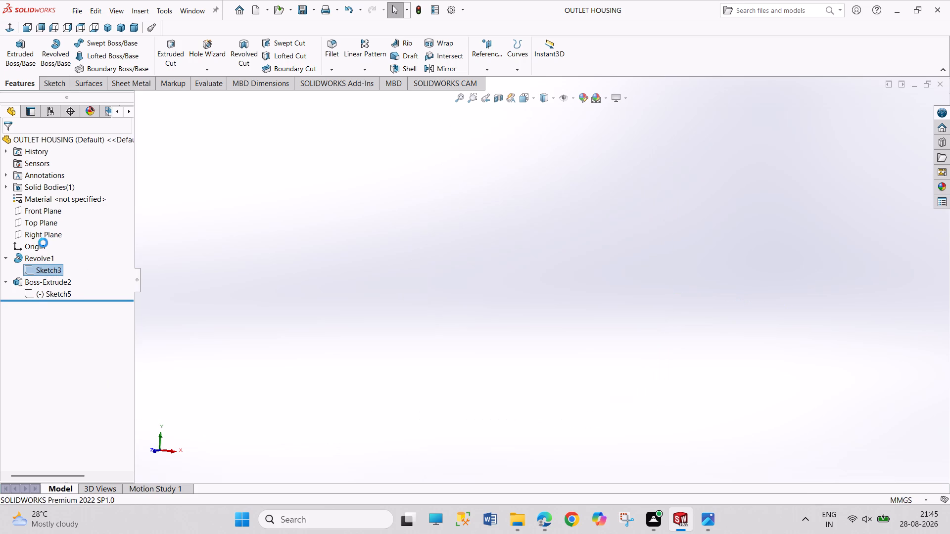
scroll(585, 336, down, 5)
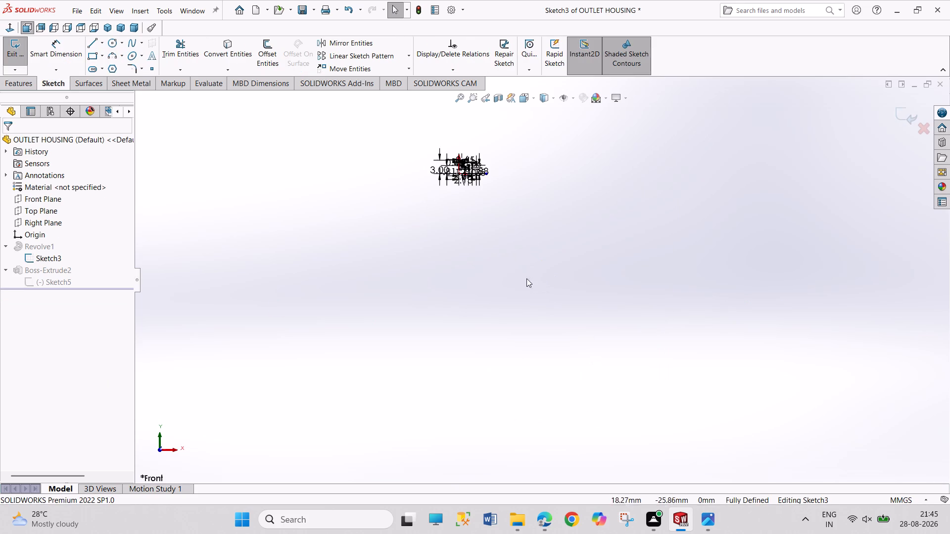
scroll(451, 213, down, 5)
scroll(439, 173, down, 4)
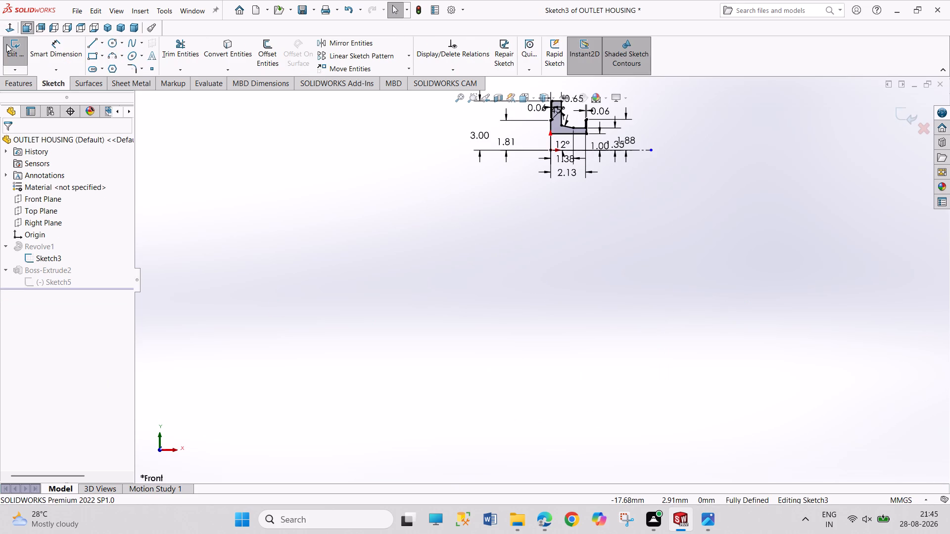
click(6, 44)
scroll(564, 236, down, 4)
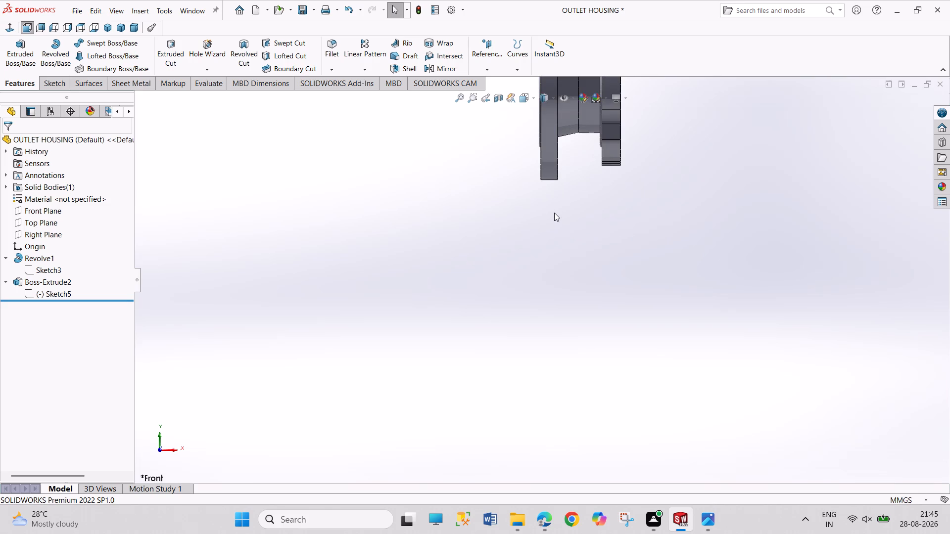
scroll(554, 213, up, 6)
scroll(539, 160, down, 6)
scroll(569, 417, up, 3)
scroll(562, 394, down, 5)
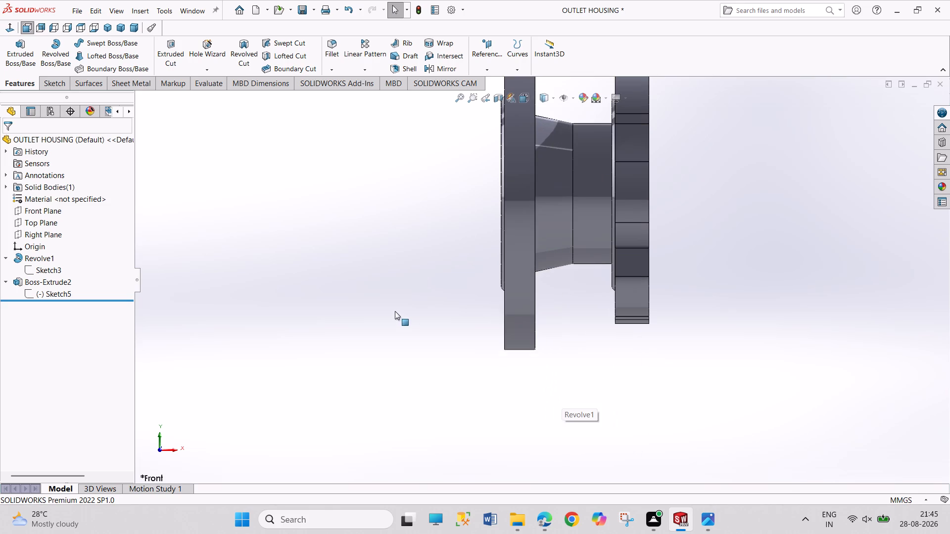
Start a sketch on the outer face of the outlet housing's round flange.
middle_drag(395, 311, 438, 319)
click(506, 343)
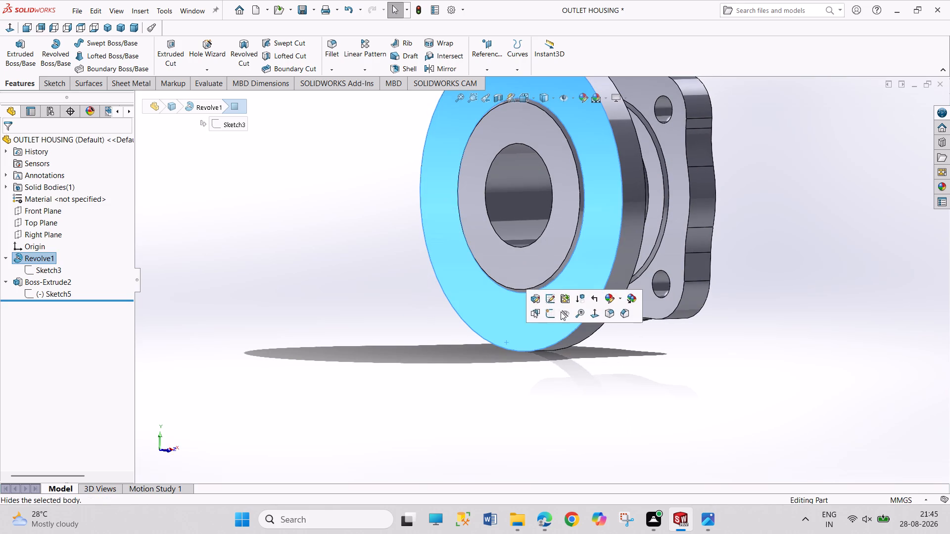
click(549, 312)
click(745, 321)
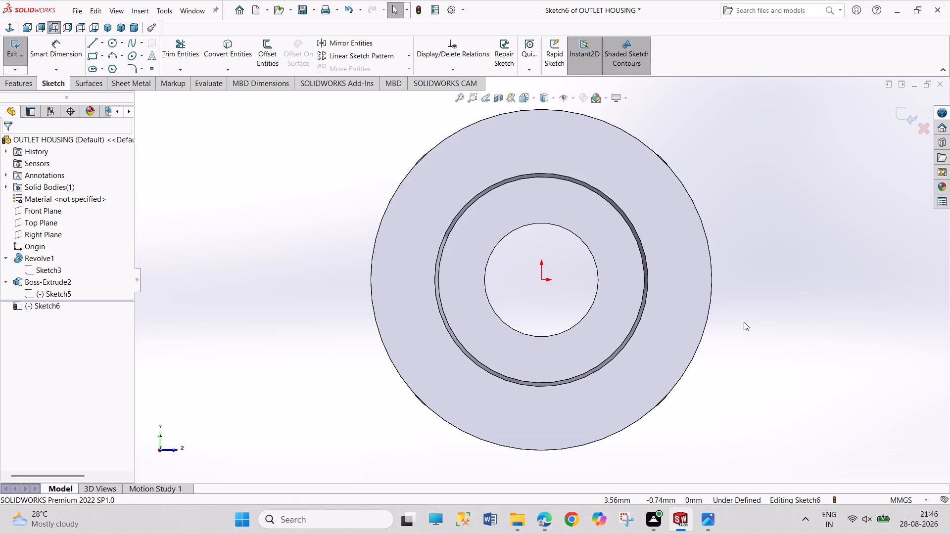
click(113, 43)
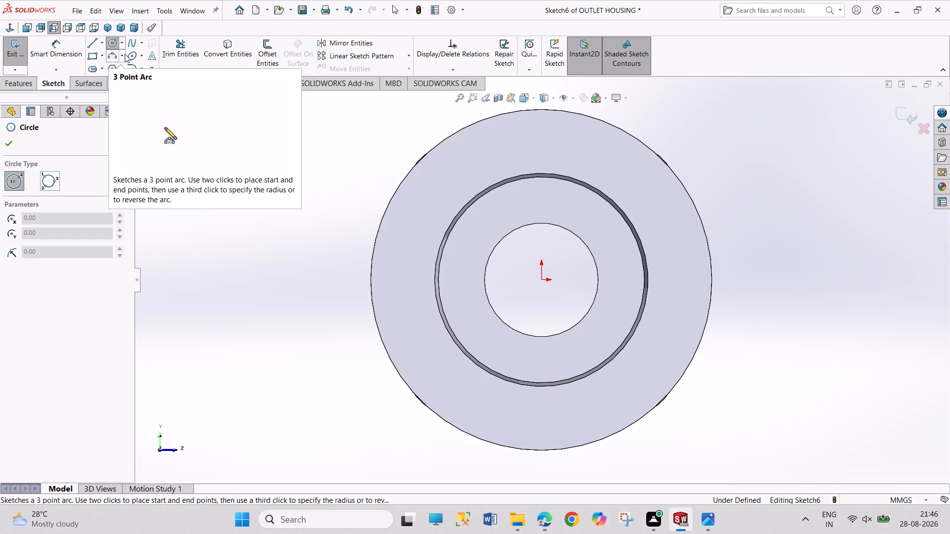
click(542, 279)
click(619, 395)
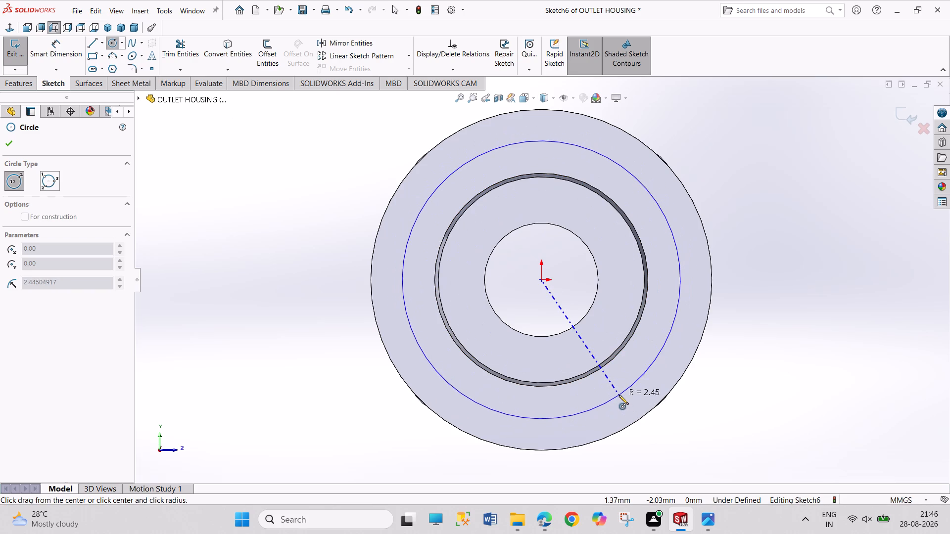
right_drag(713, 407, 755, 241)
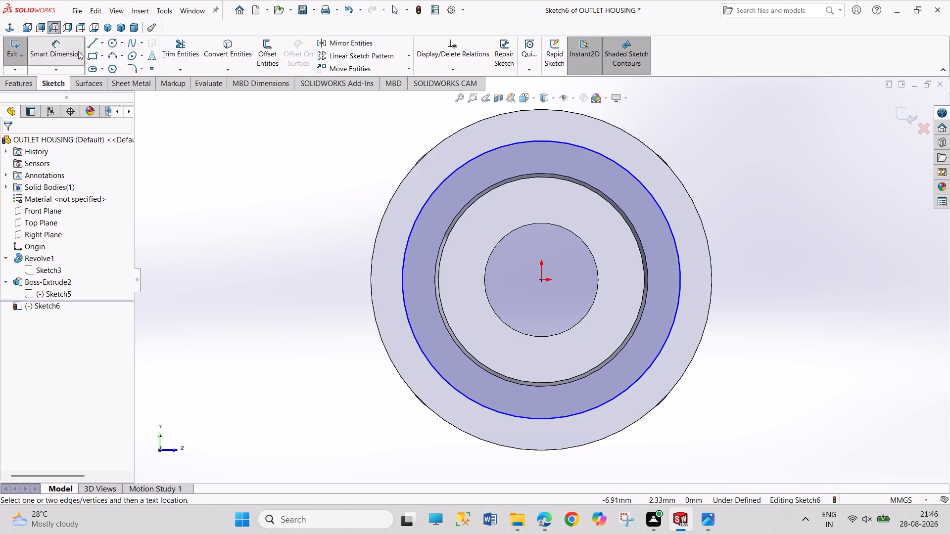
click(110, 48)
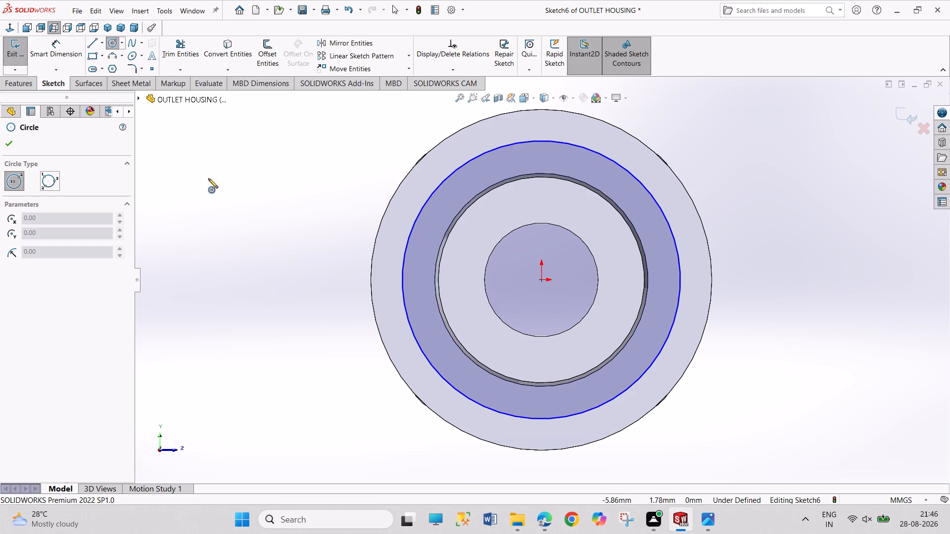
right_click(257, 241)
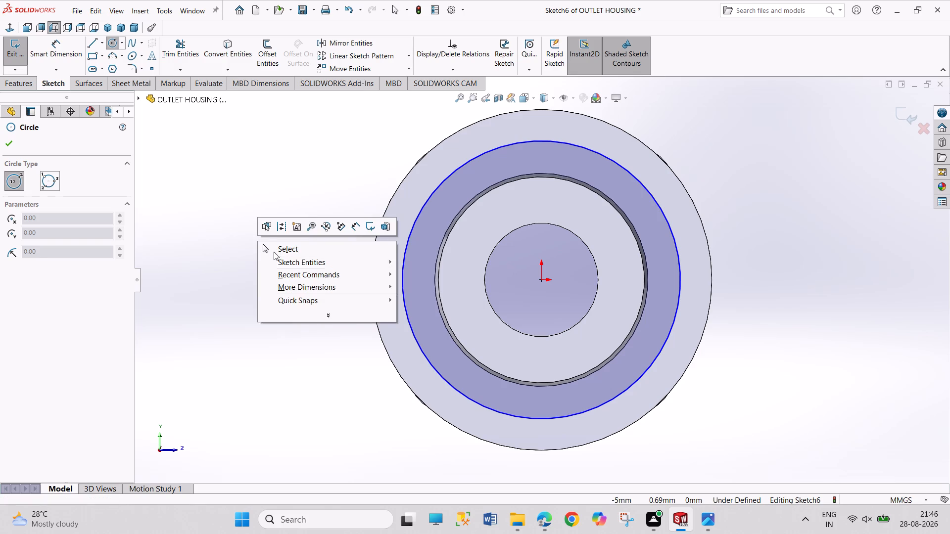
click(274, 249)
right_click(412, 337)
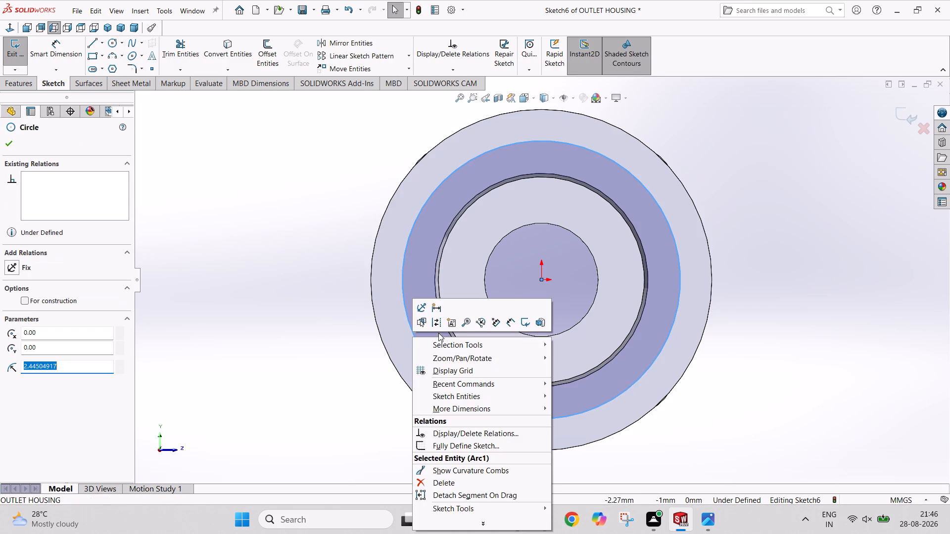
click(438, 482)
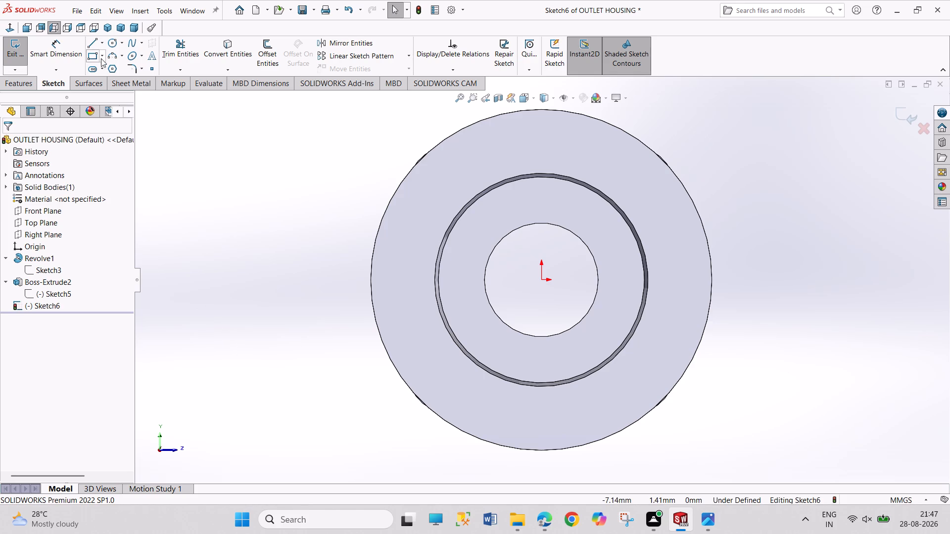
Sketch a circle centred on the origin on the flange face and dimension its diameter to 4.75 mm.
click(113, 44)
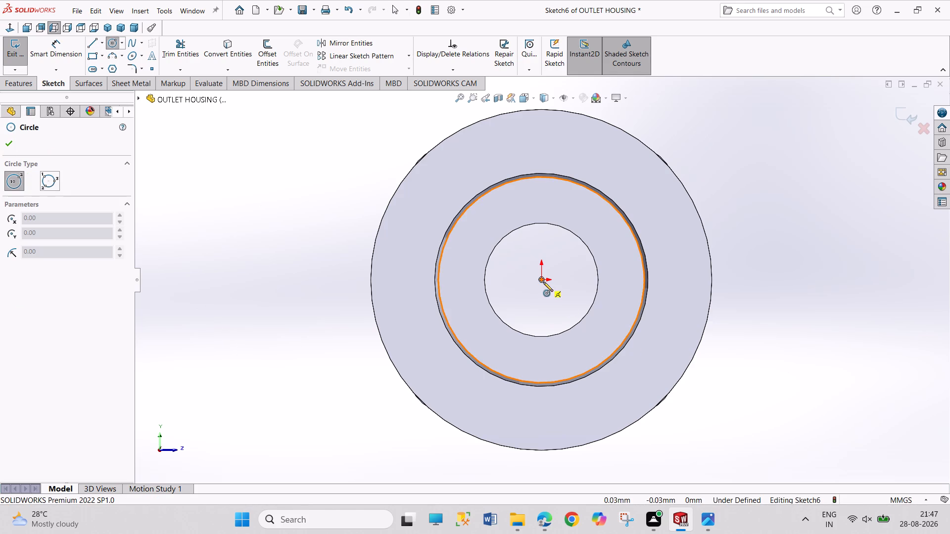
click(543, 282)
drag(644, 386, 650, 387)
right_drag(795, 414, 787, 301)
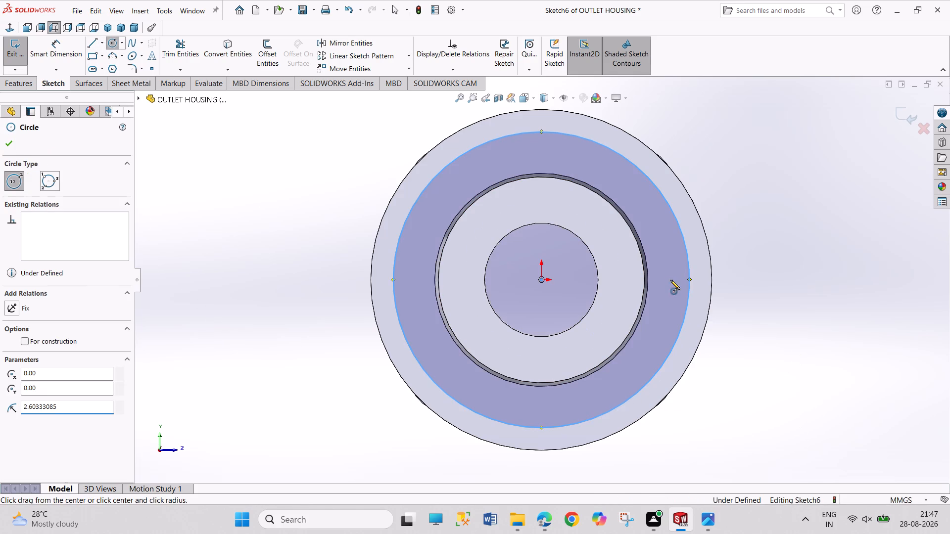
click(691, 287)
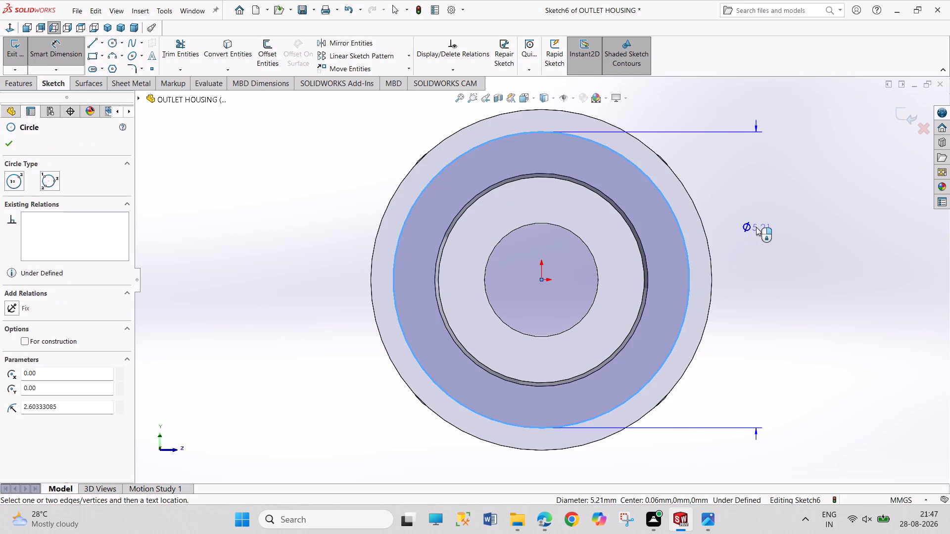
click(754, 201)
text(4.75)
key(Return)
right_click(788, 268)
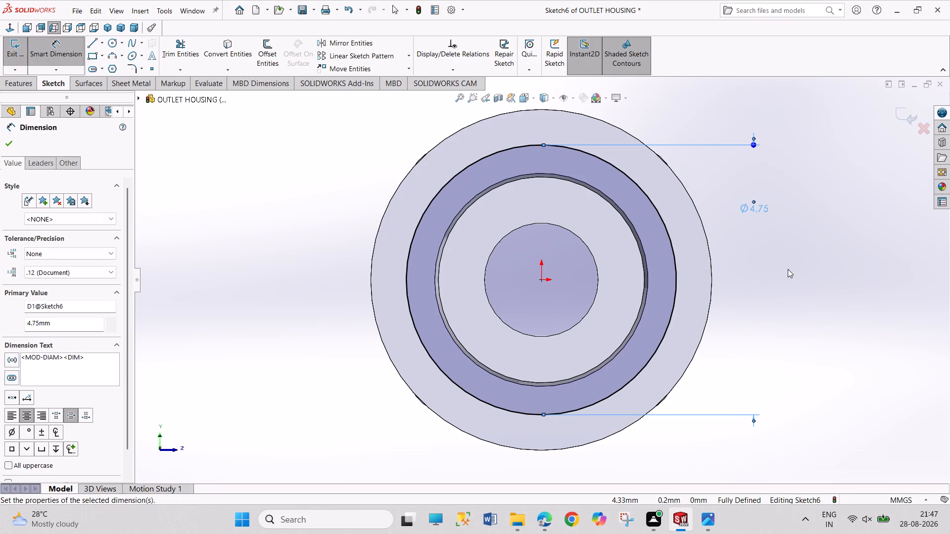
click(798, 296)
Add a bolt-hole circle centred on the upper-left of the 4.75 mm circle and dimension its diameter to 0.75 mm.
click(112, 41)
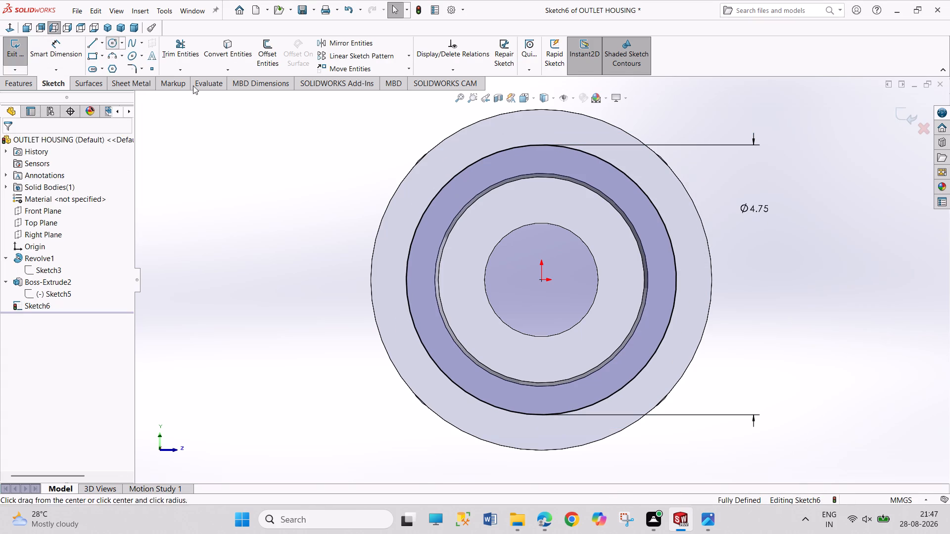
click(435, 197)
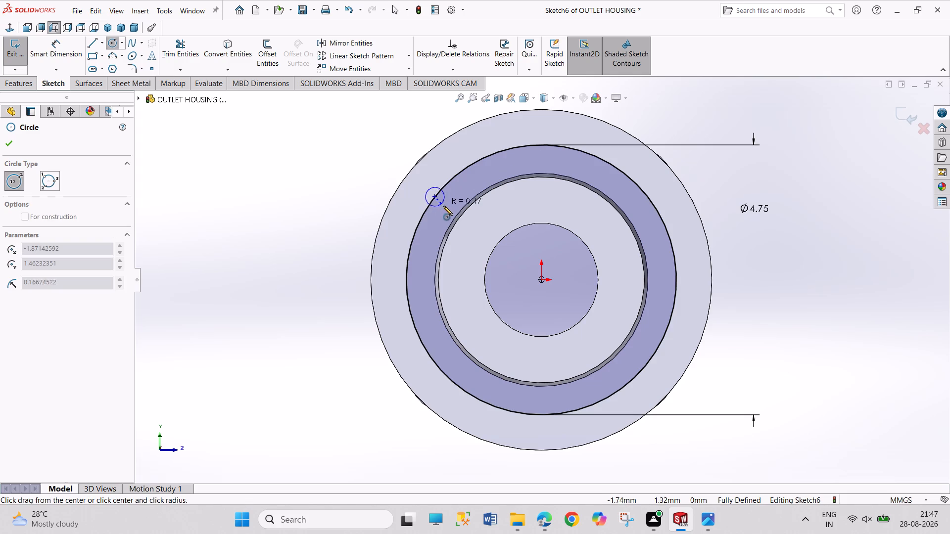
click(444, 209)
right_drag(250, 307, 267, 190)
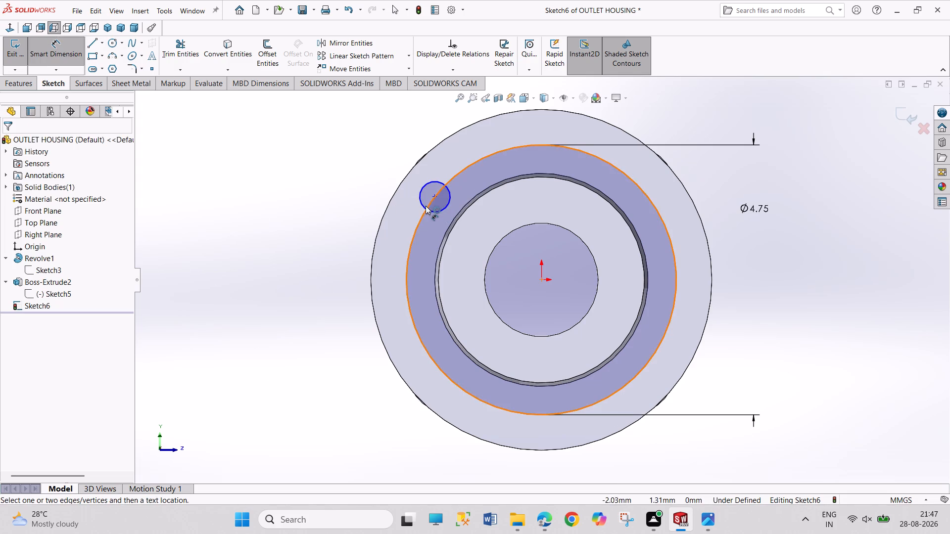
click(425, 206)
click(334, 143)
text(0.75)
key(Return)
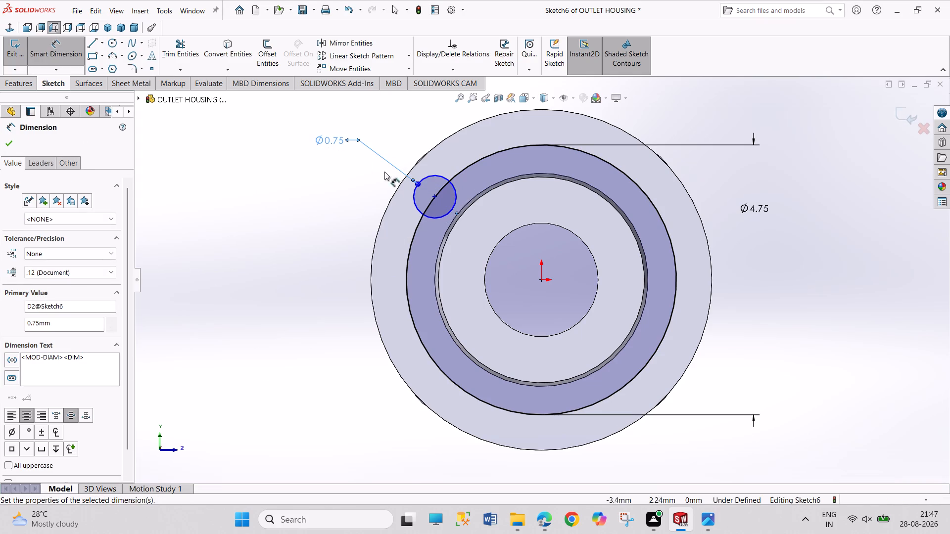
right_click(271, 324)
click(307, 362)
Dimension the horizontal distance between the bolt-hole circle's centre and the origin to 1.575 mm.
right_drag(230, 380, 239, 246)
click(437, 195)
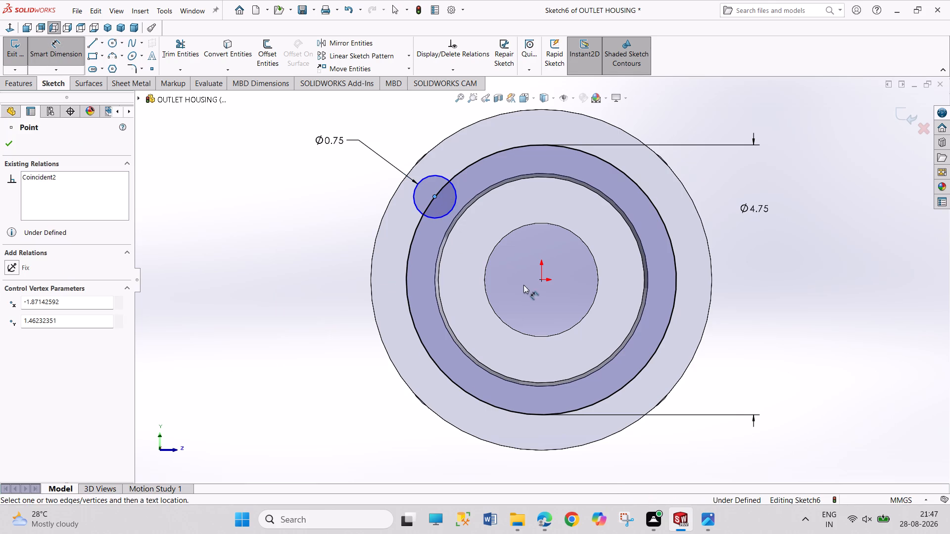
click(542, 280)
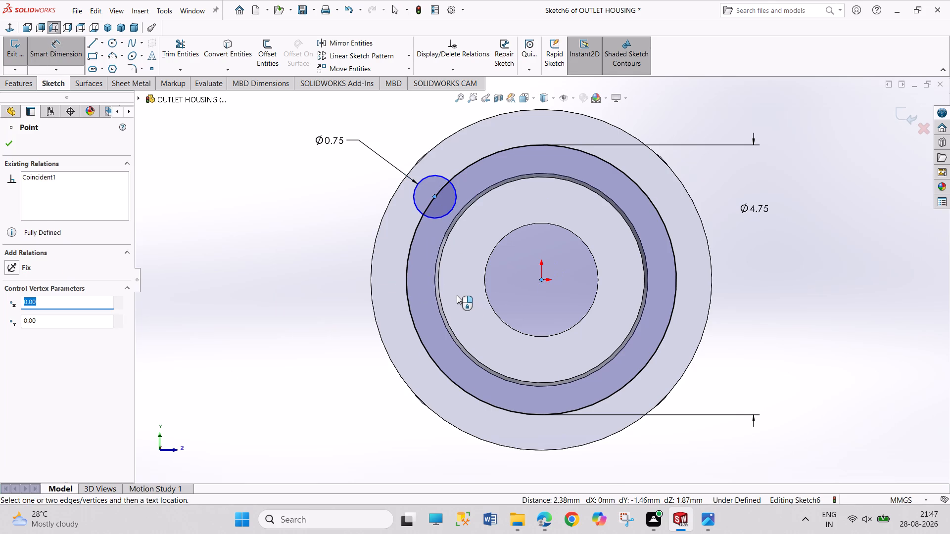
click(460, 302)
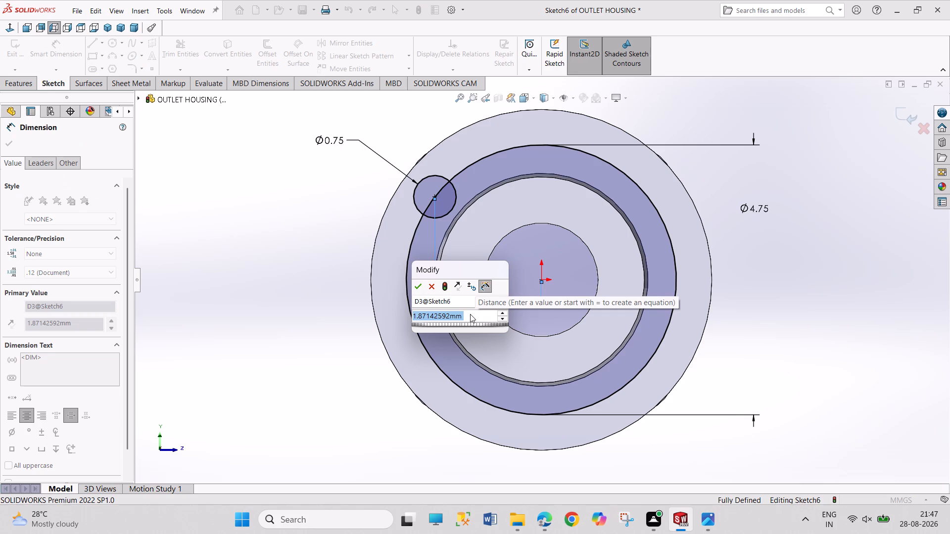
text(1.575)
key(Return)
right_click(275, 281)
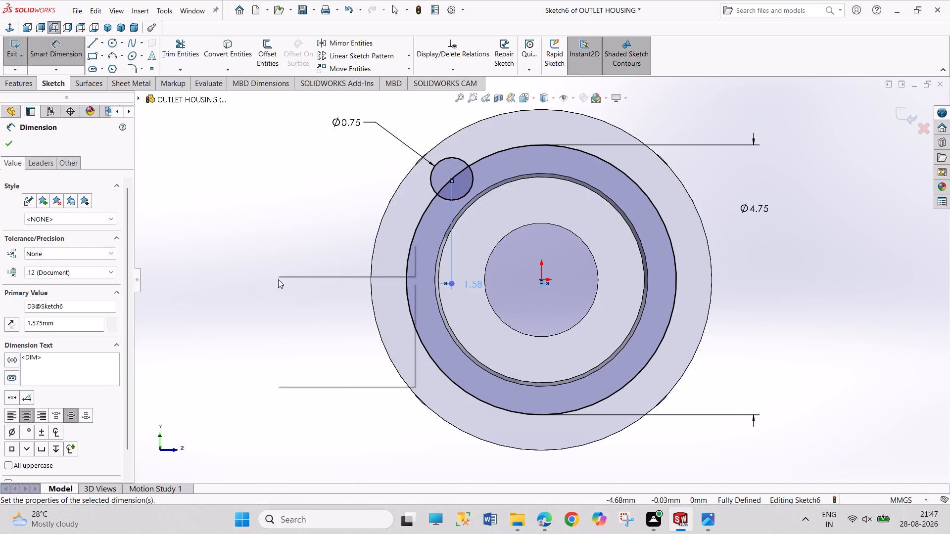
click(306, 313)
Convert the 4.75 mm circle to construction geometry.
right_click(431, 358)
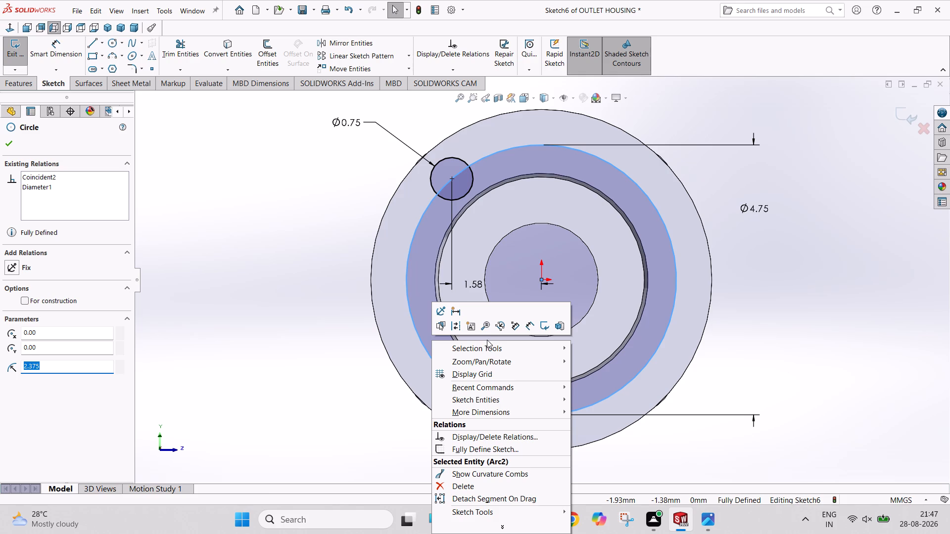
click(458, 330)
click(332, 262)
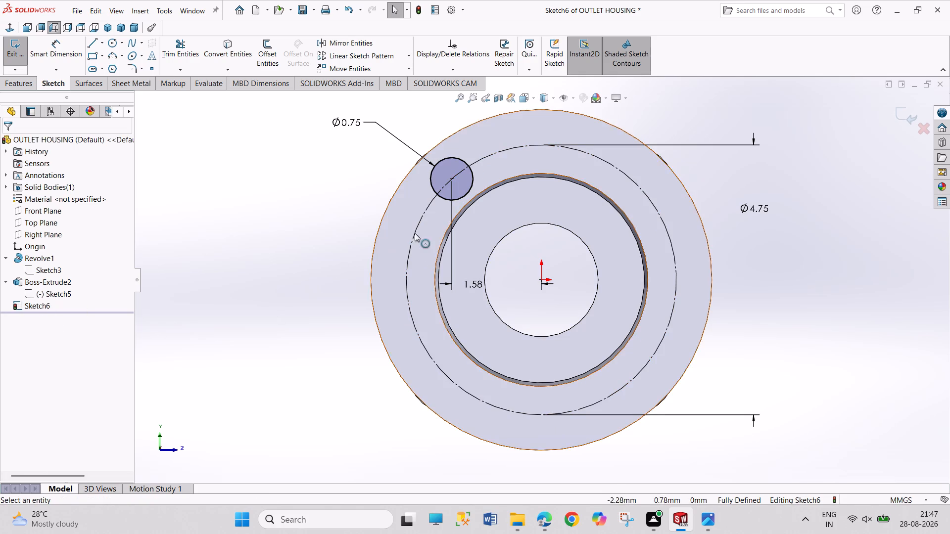
Circular-pattern the 0.75 mm circle about the origin with 4 equally spaced instances over 360 degrees and exit the sketch.
click(450, 198)
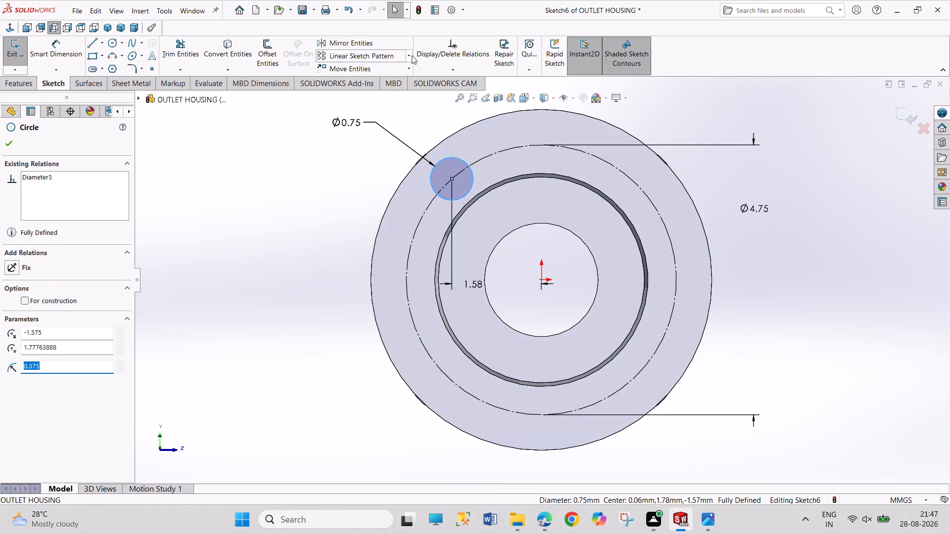
click(412, 55)
click(371, 84)
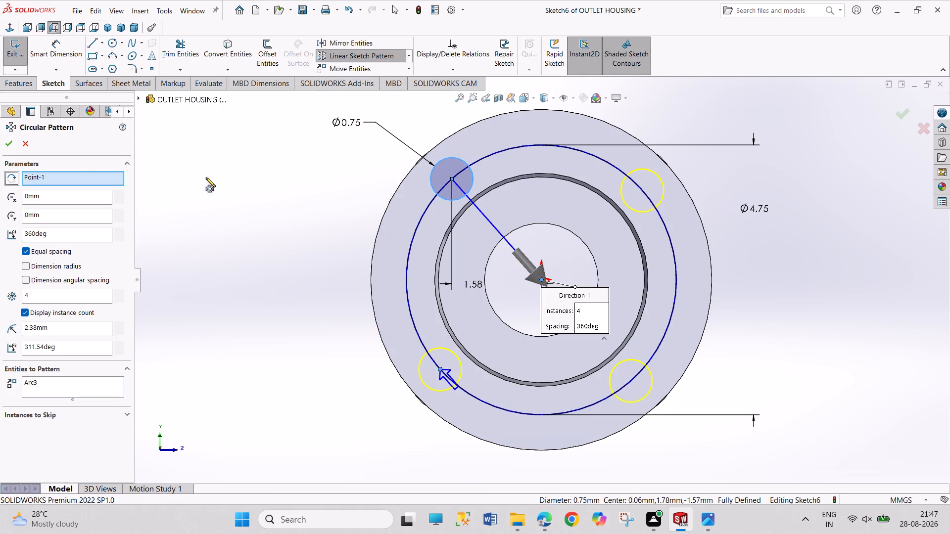
click(14, 143)
click(11, 59)
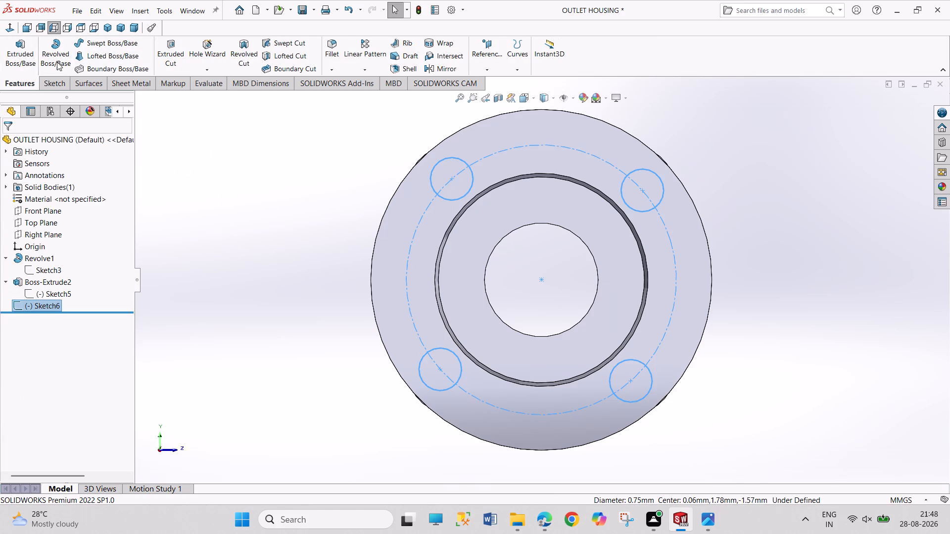
Extrude-cut the four bolt-hole circles through the round flange with a blind depth of 0.65 mm.
click(170, 54)
middle_drag(306, 260, 298, 262)
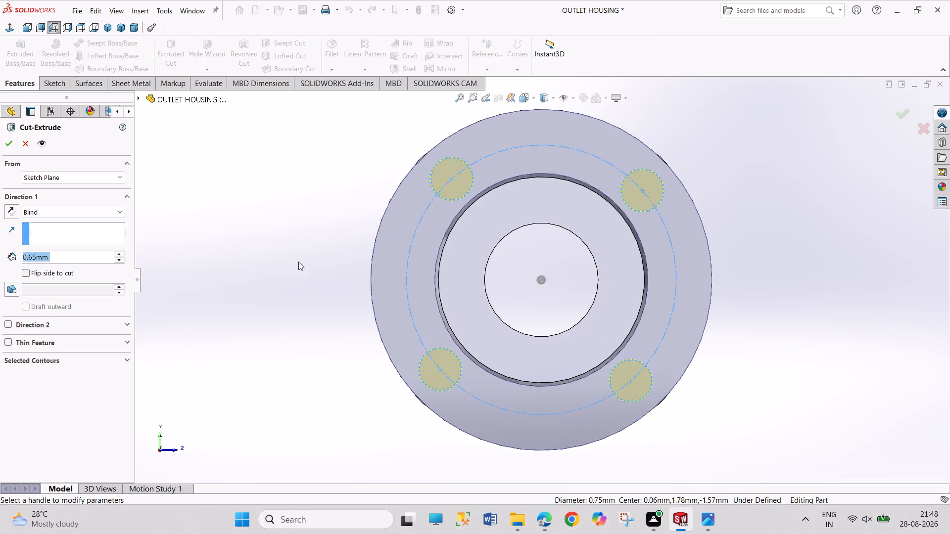
middle_drag(298, 262, 202, 267)
click(10, 145)
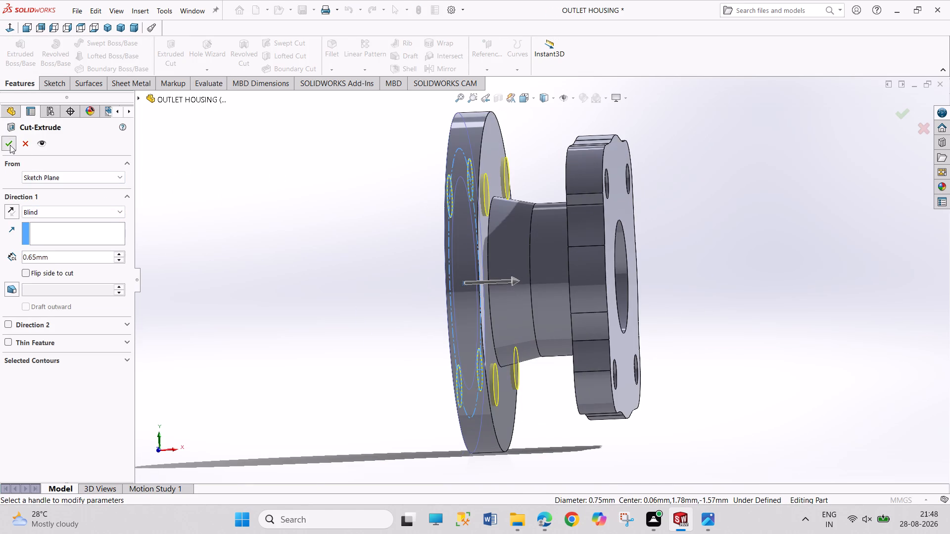
middle_drag(252, 244, 294, 267)
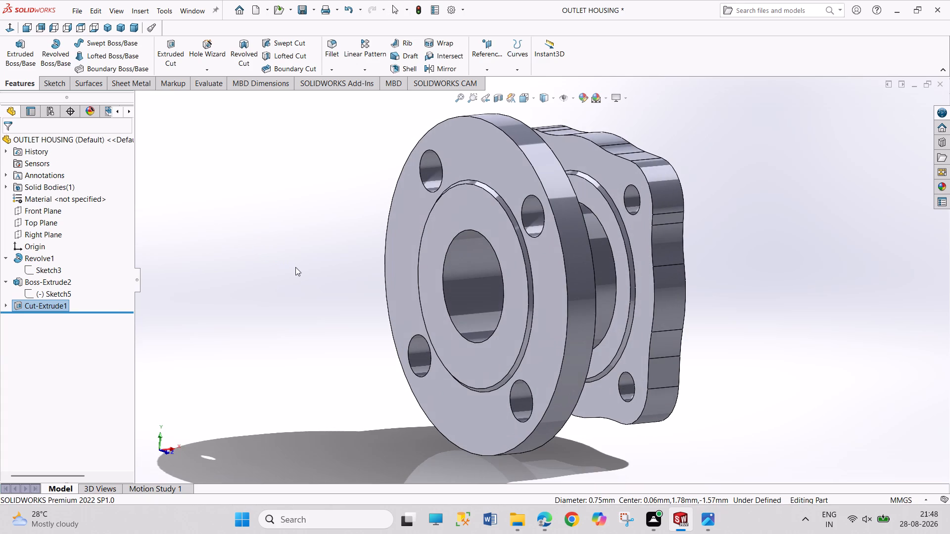
Save the outlet housing part.
key(ctrl+s)
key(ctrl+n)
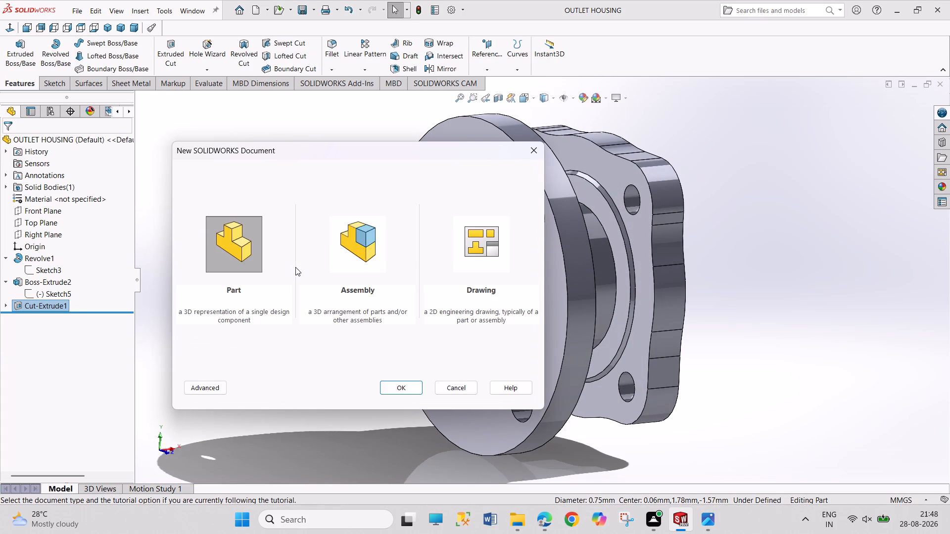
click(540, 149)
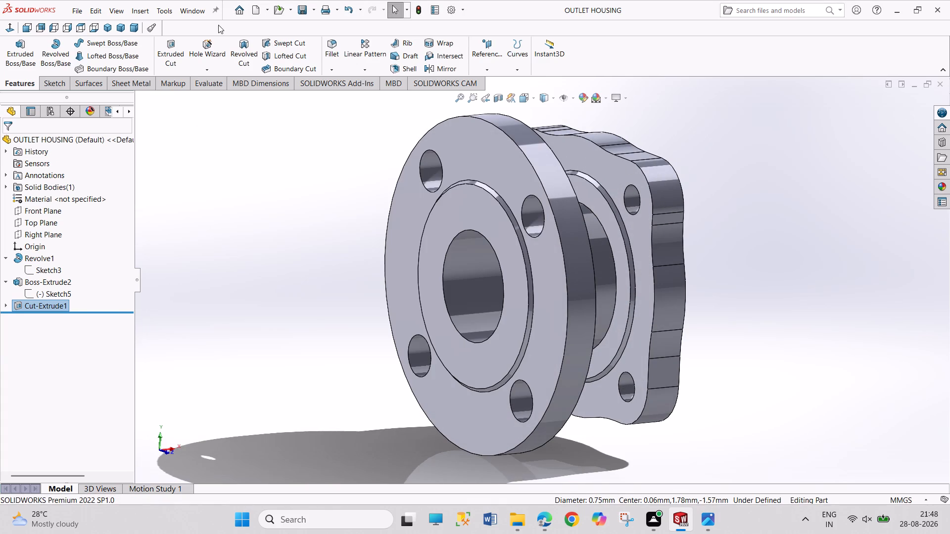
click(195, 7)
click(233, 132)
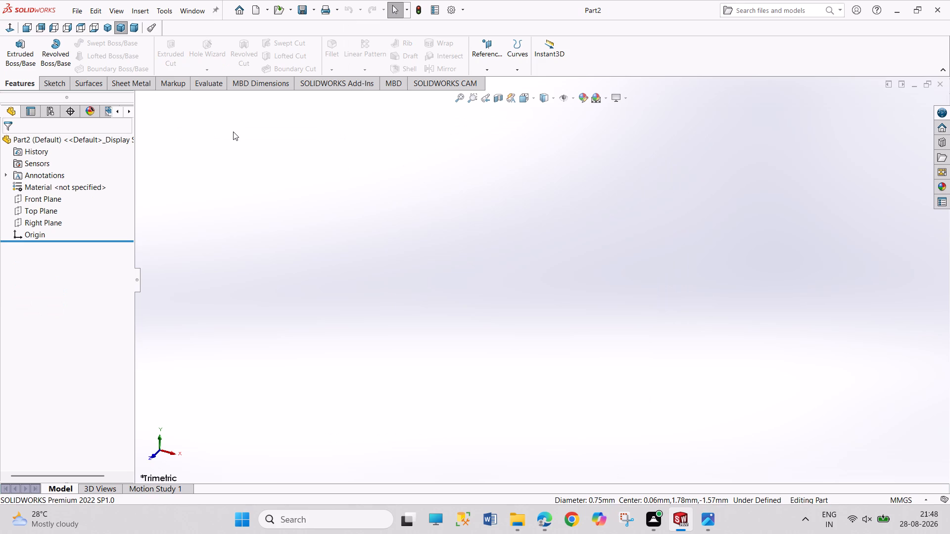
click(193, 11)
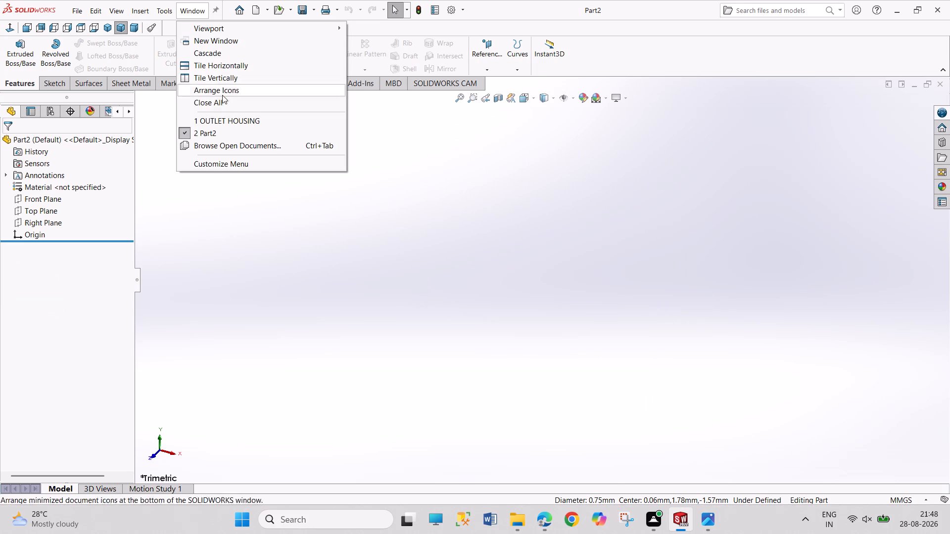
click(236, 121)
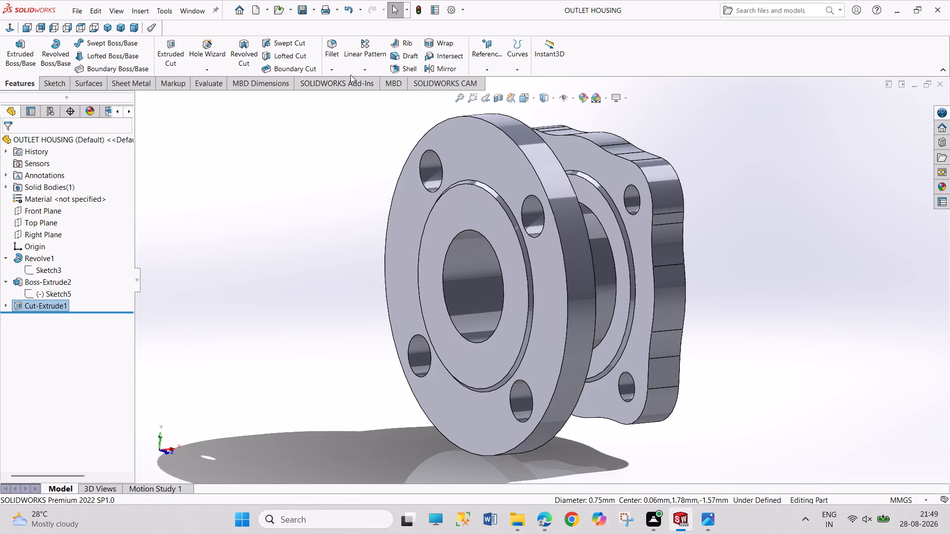
Chamfer the edges of the round flange's four bolt holes with a distance of 0.0325 mm at 45 degrees.
click(335, 71)
click(338, 92)
click(429, 175)
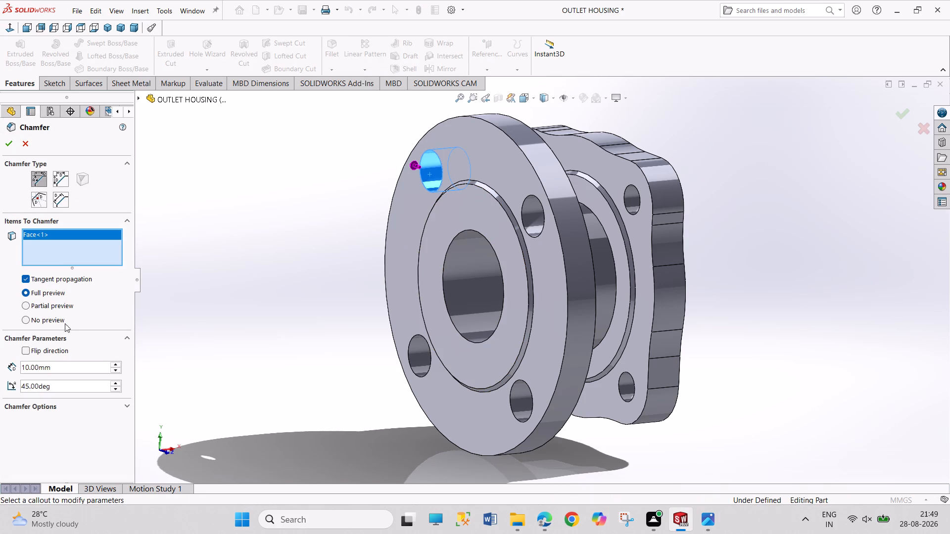
double_click(56, 363)
text(0.0325)
key(Return)
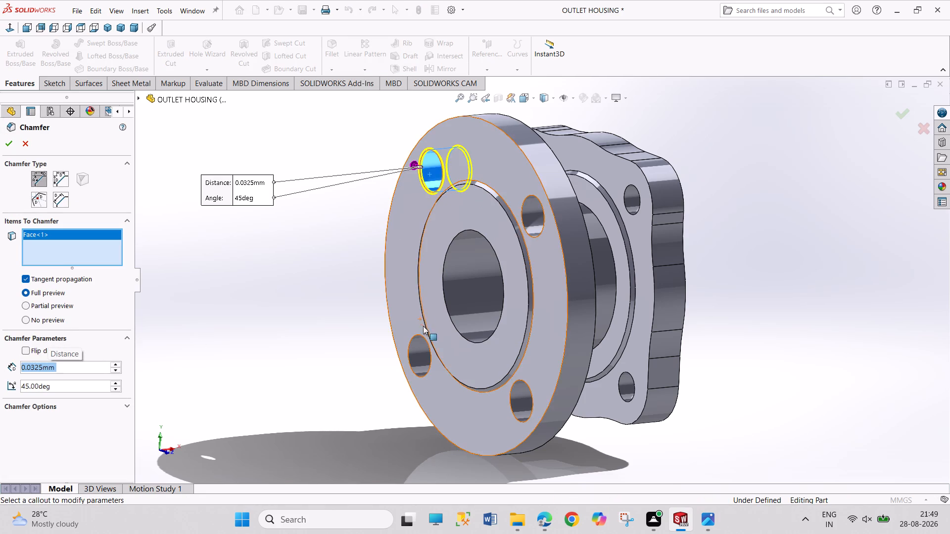
click(535, 218)
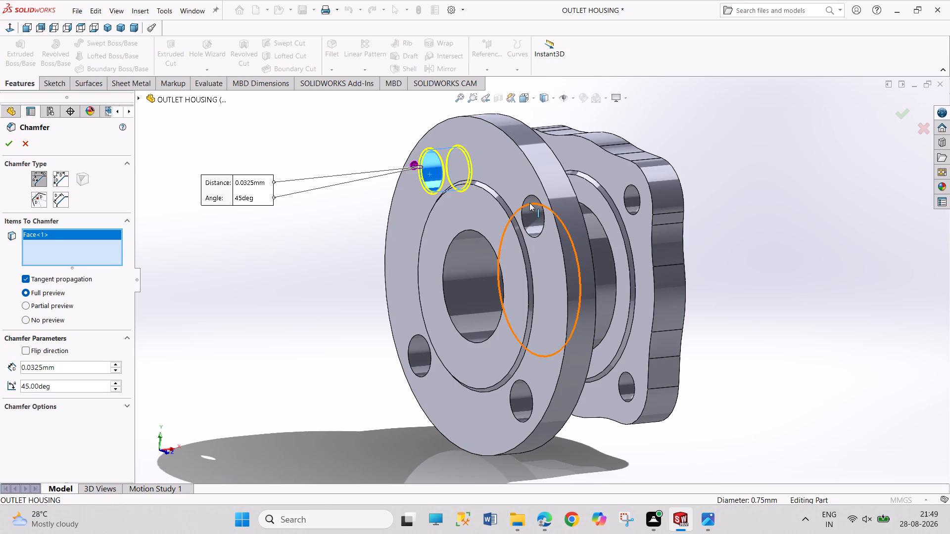
click(529, 203)
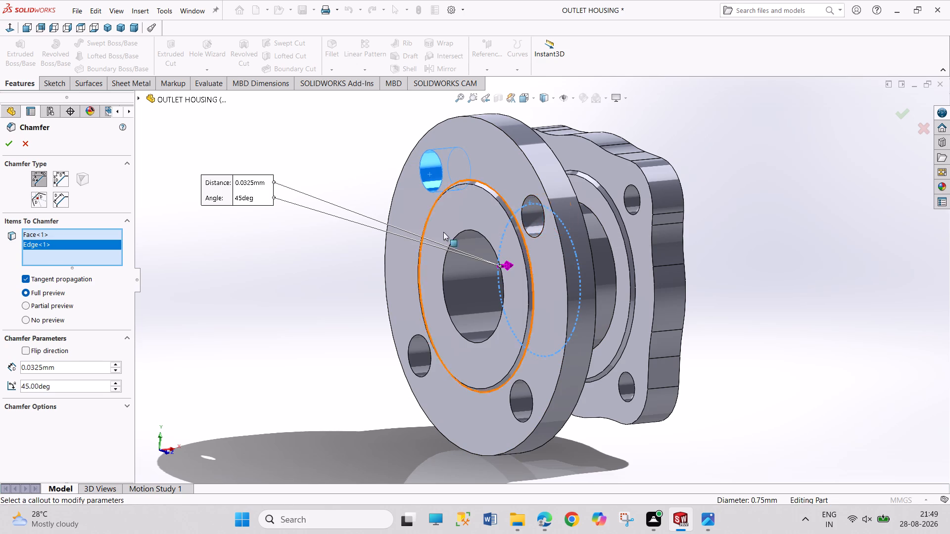
right_click(82, 244)
click(94, 250)
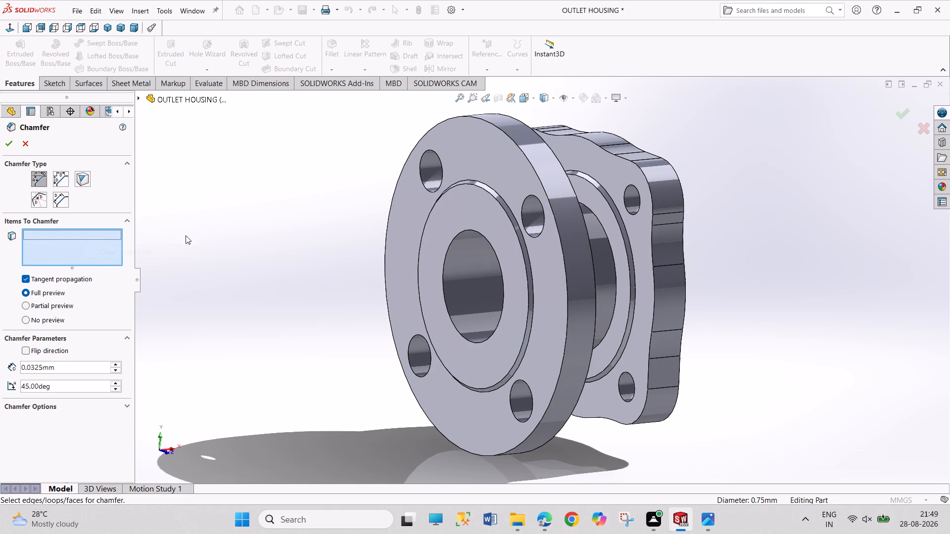
click(431, 178)
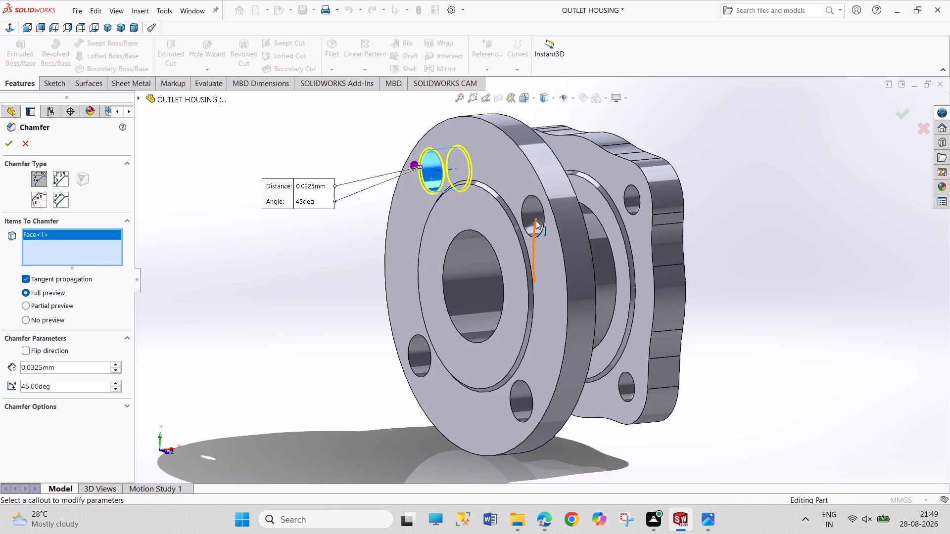
click(533, 208)
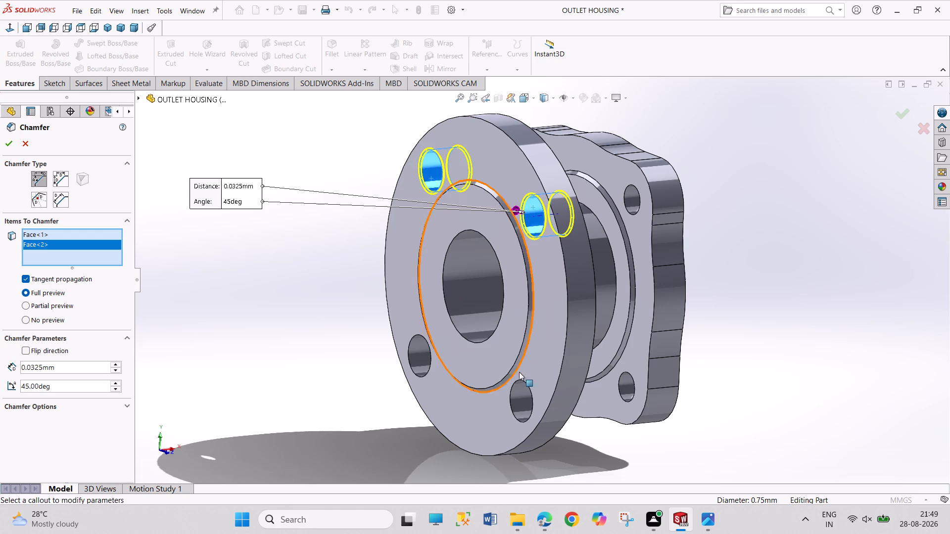
click(519, 392)
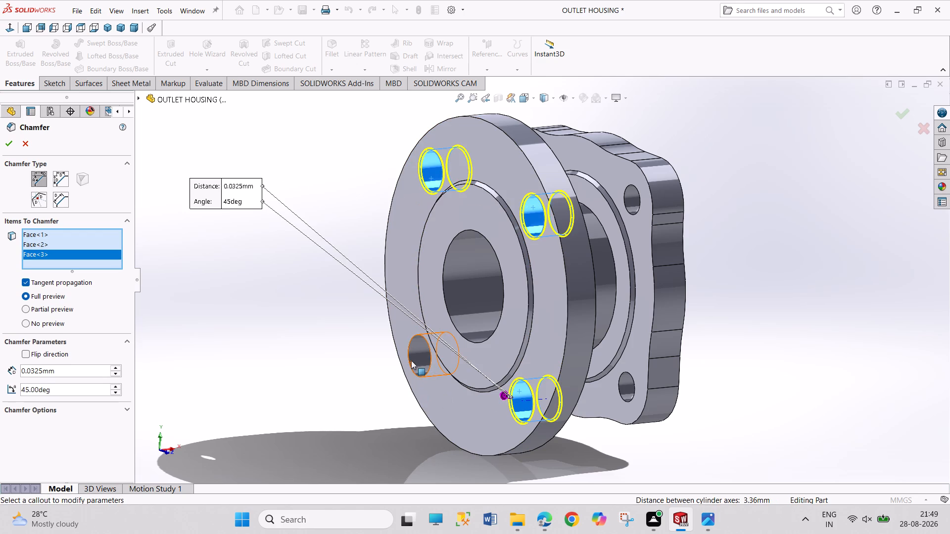
click(411, 359)
click(11, 147)
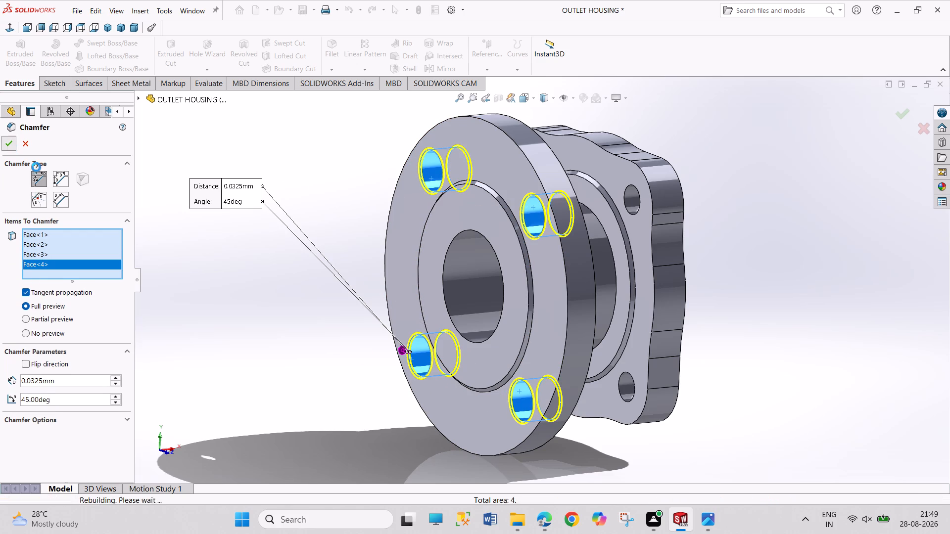
Chamfer the edges of the square flange's four bolt holes with a distance of 0.0325 mm at 45 degrees.
middle_drag(240, 325, 148, 309)
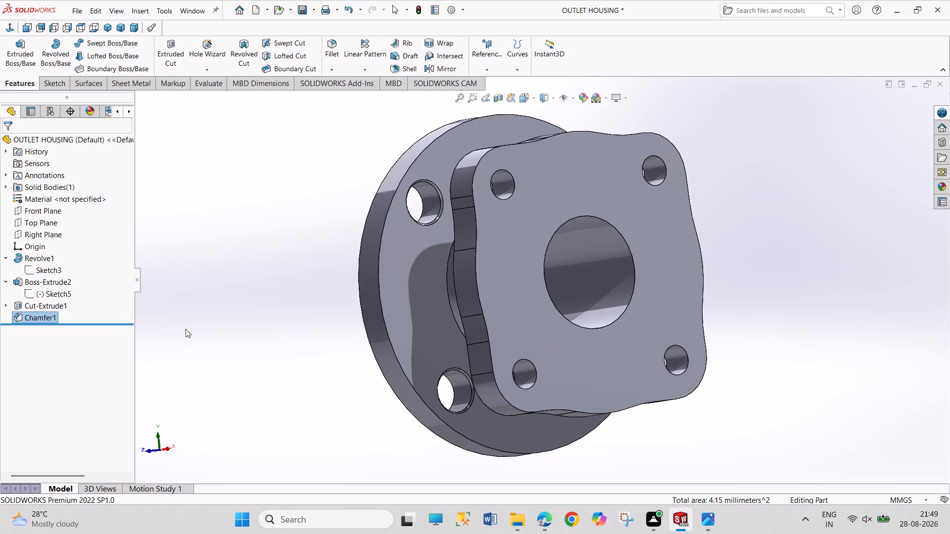
middle_drag(279, 334, 348, 351)
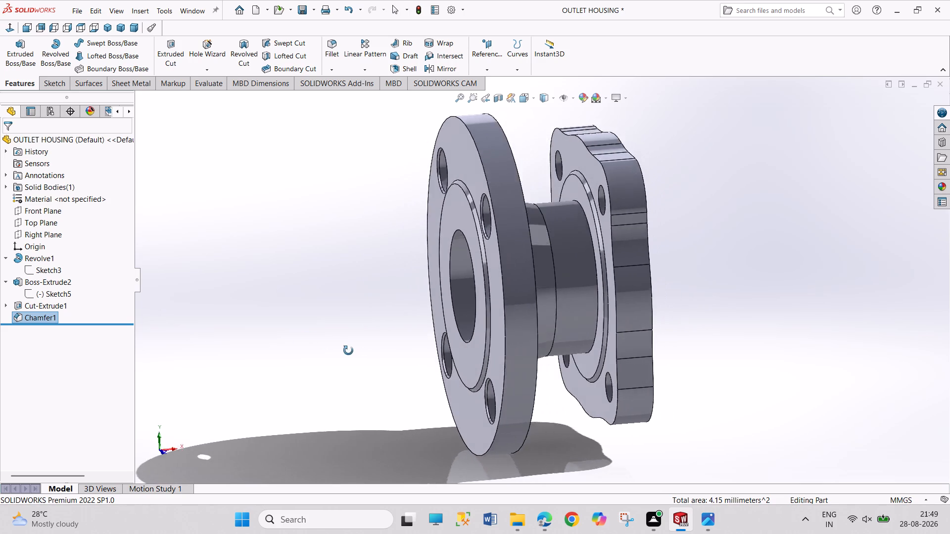
middle_drag(348, 351, 311, 347)
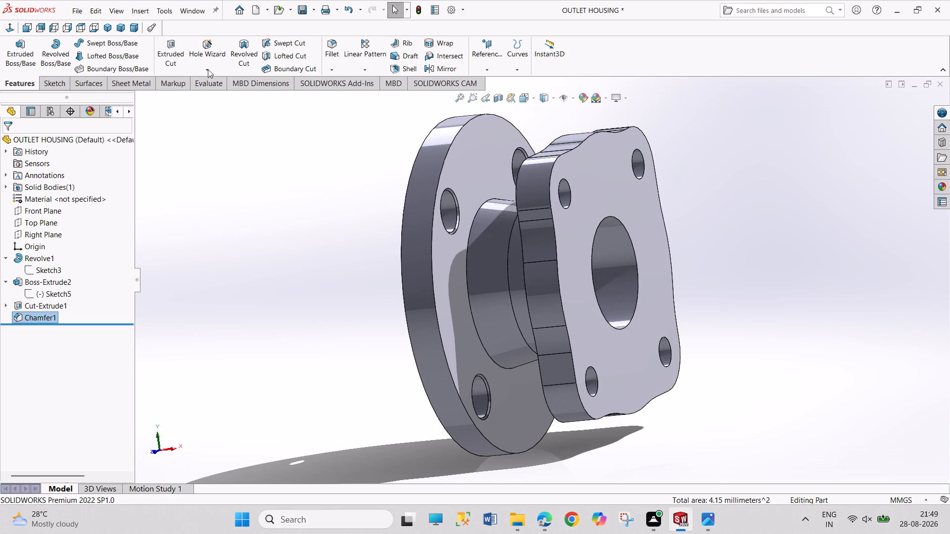
click(335, 73)
click(341, 92)
click(564, 187)
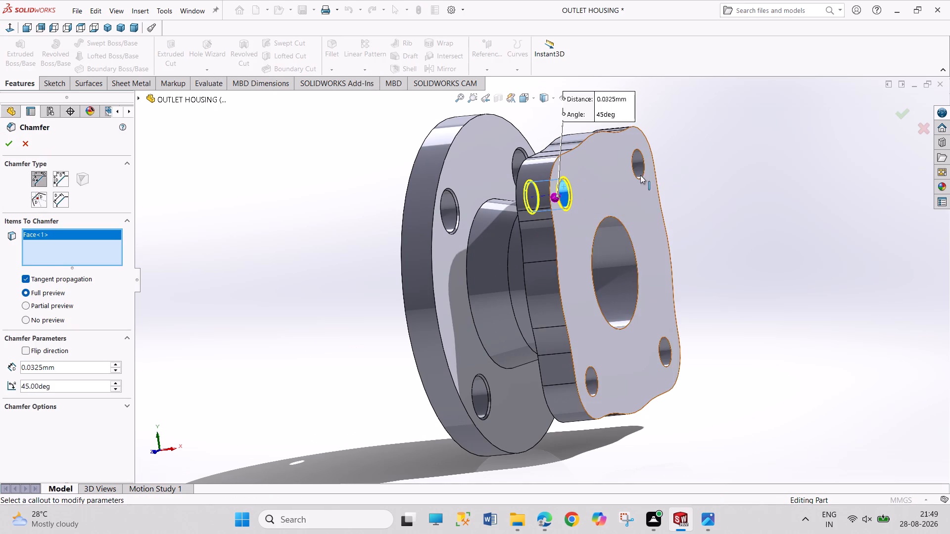
click(639, 171)
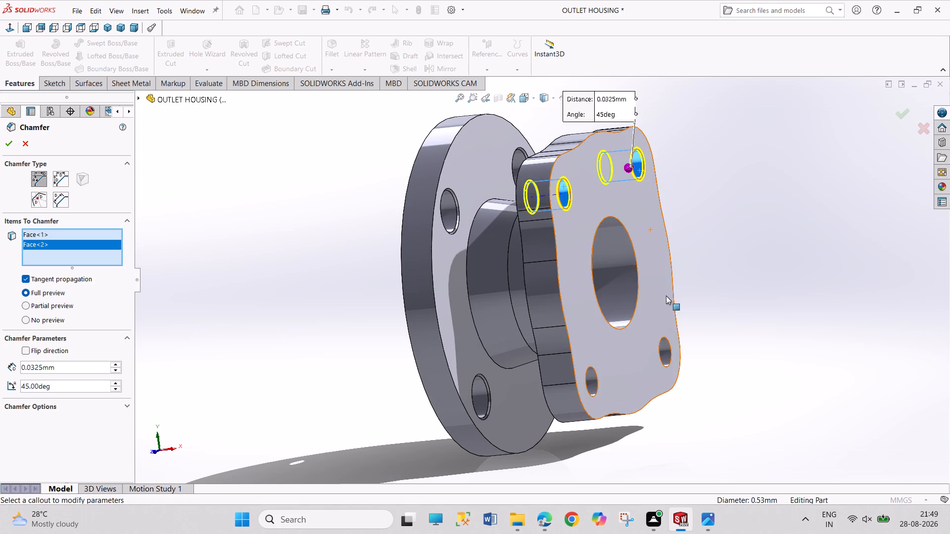
click(662, 345)
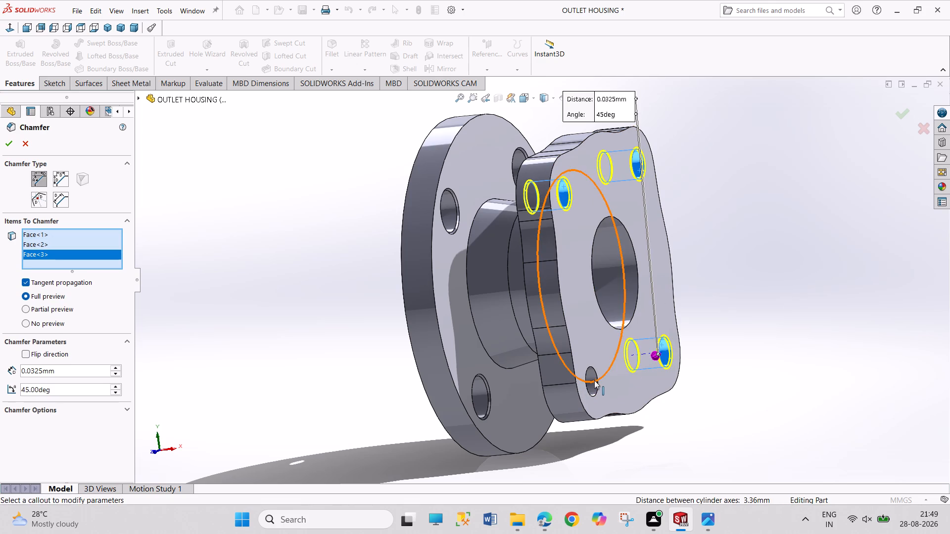
click(593, 385)
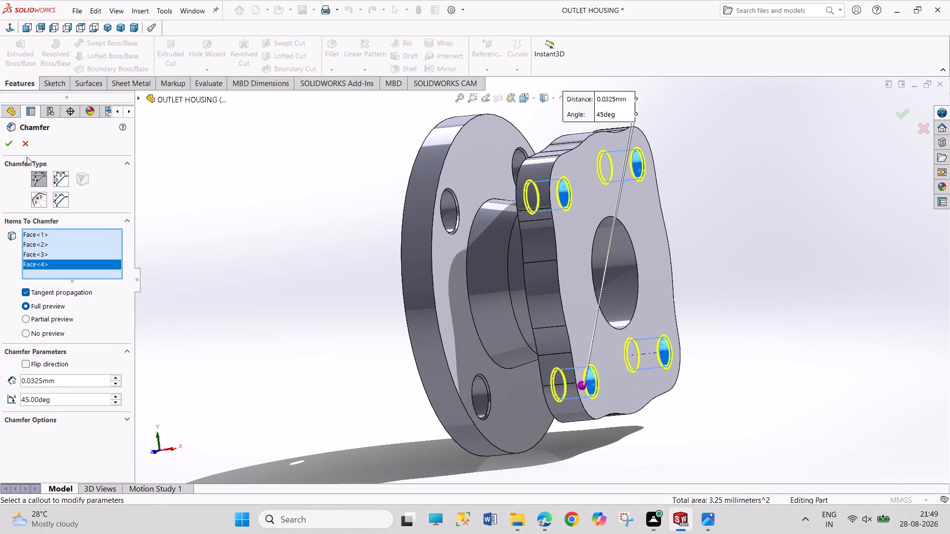
click(13, 144)
click(345, 202)
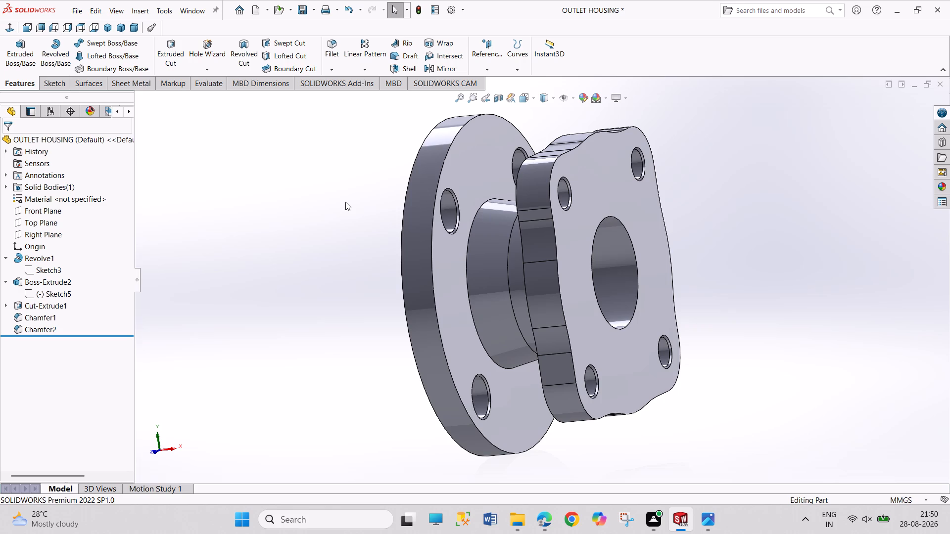
Chamfer both end edges of the central bore with a distance of 0.125 mm at 45 degrees.
click(333, 72)
click(340, 92)
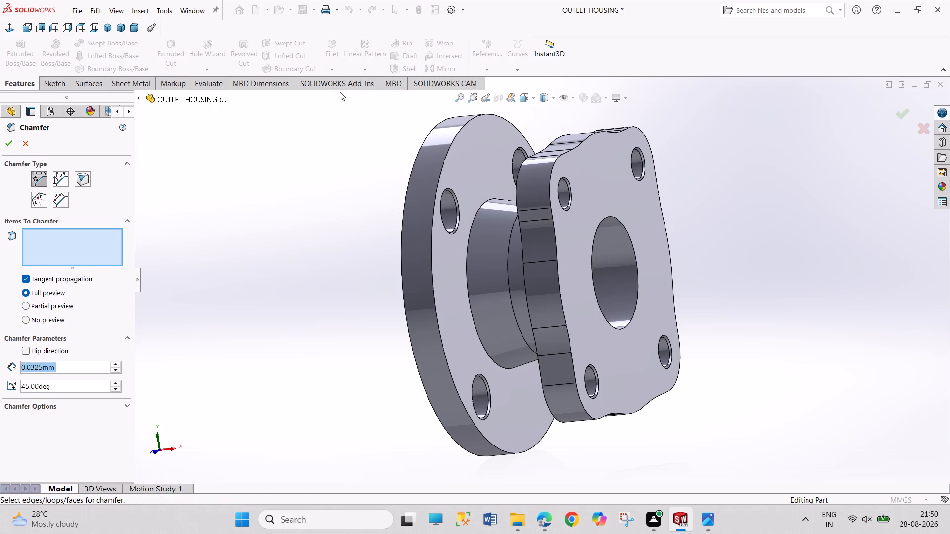
click(635, 271)
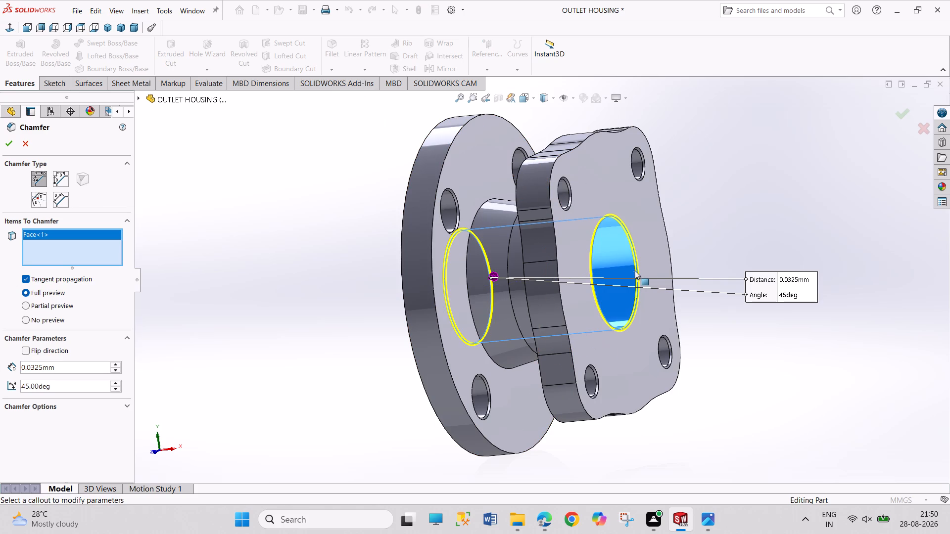
text(0.1)
key(5)
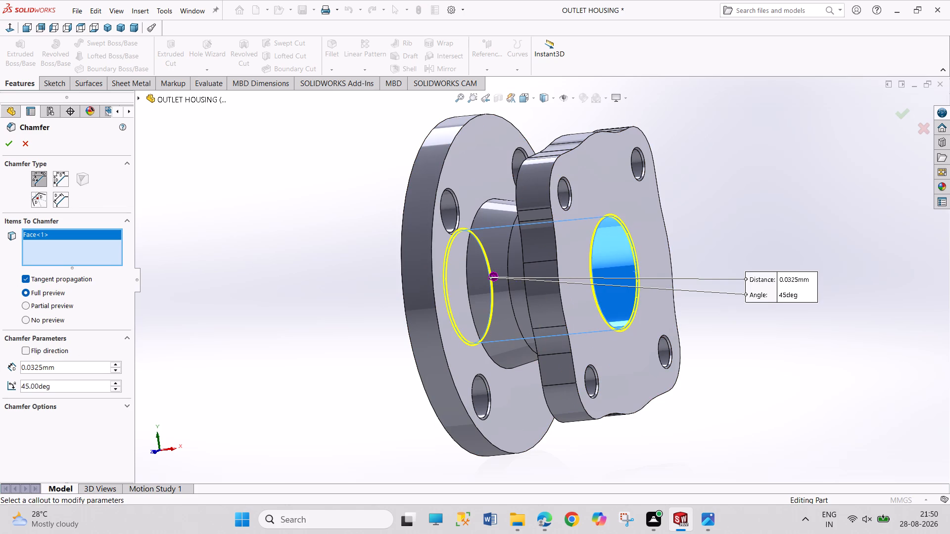
double_click(77, 365)
text(0.125)
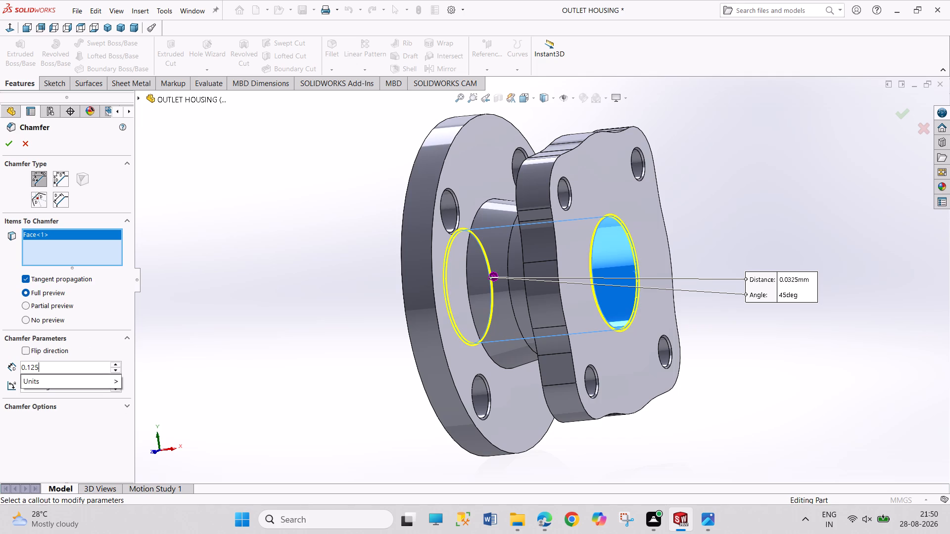
key(Return)
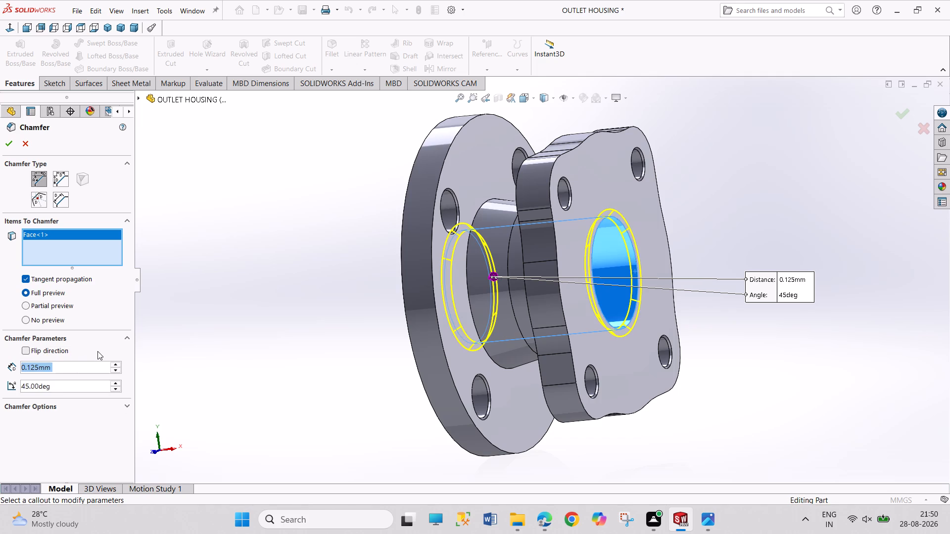
click(11, 144)
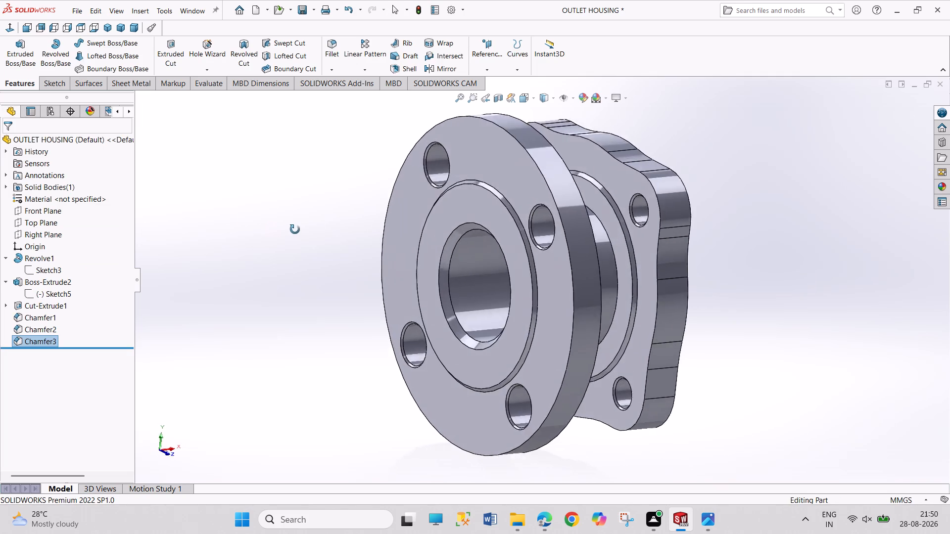
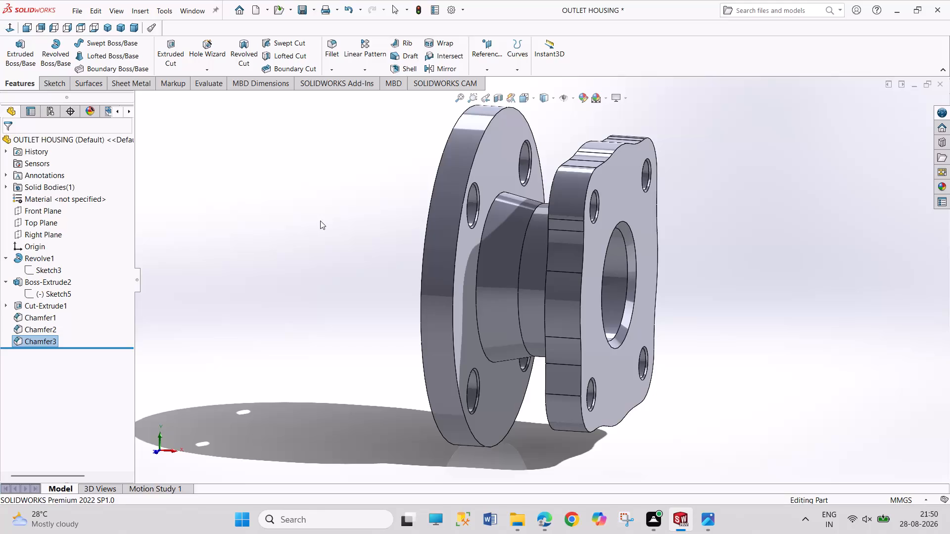
Save the outlet housing part with its finished chamfers.
key(ctrl+s)
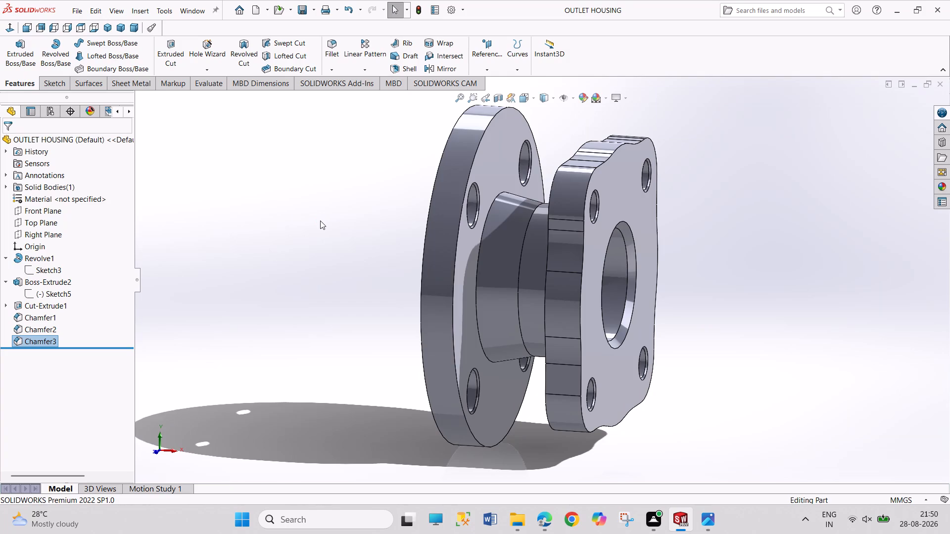
Create a new part document for the next valve component.
key(ctrl+n)
key(Return)
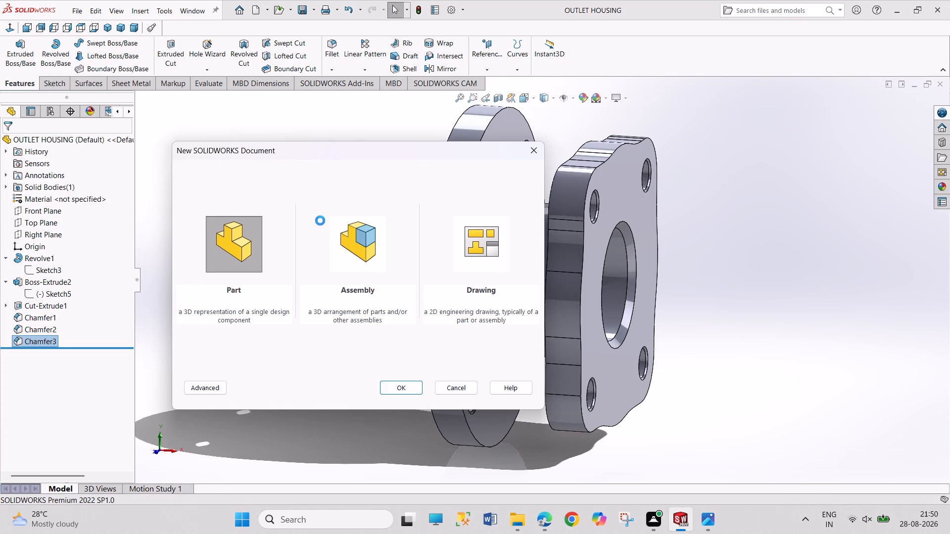
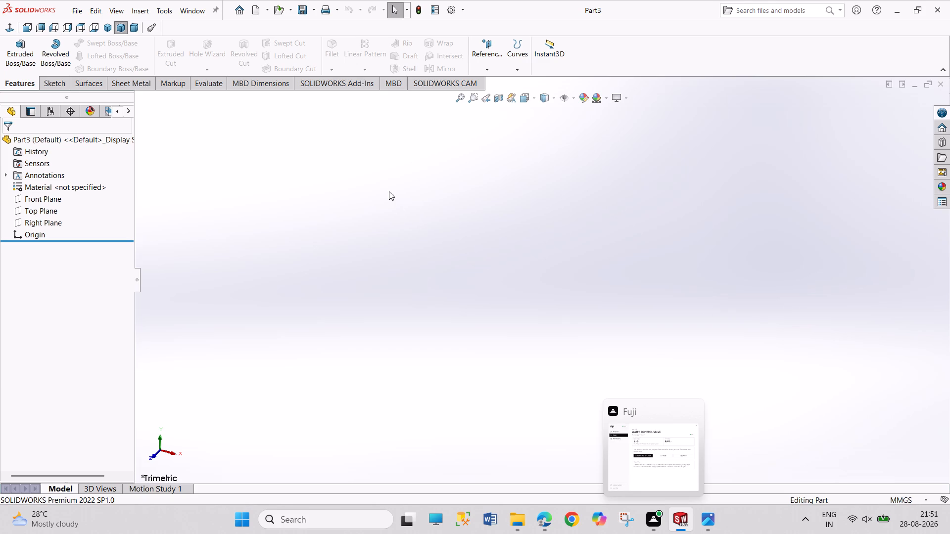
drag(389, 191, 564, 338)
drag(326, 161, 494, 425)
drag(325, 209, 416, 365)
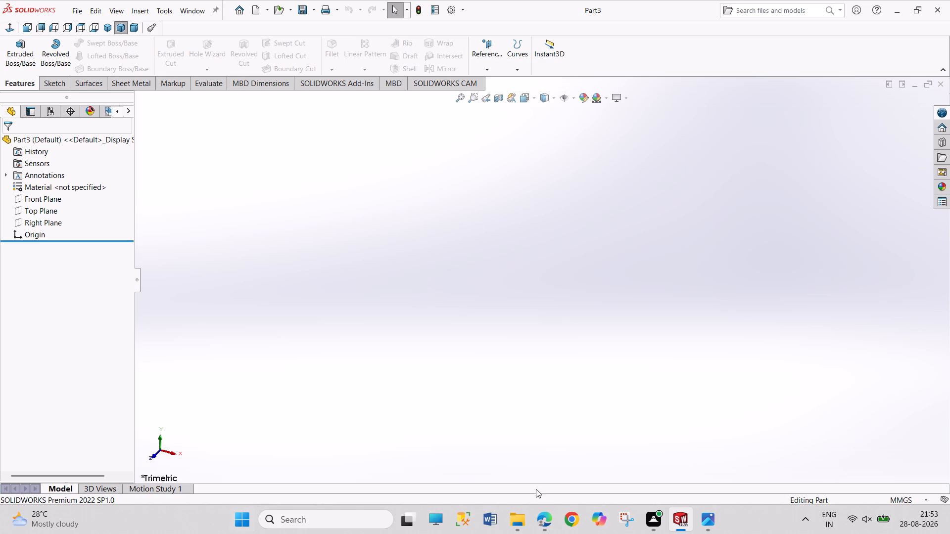
Switch to the sample training drawing PDF in Edge and examine the 100-foot steel pole's assembly sheet, reloading it and fitting it to width.
click(544, 518)
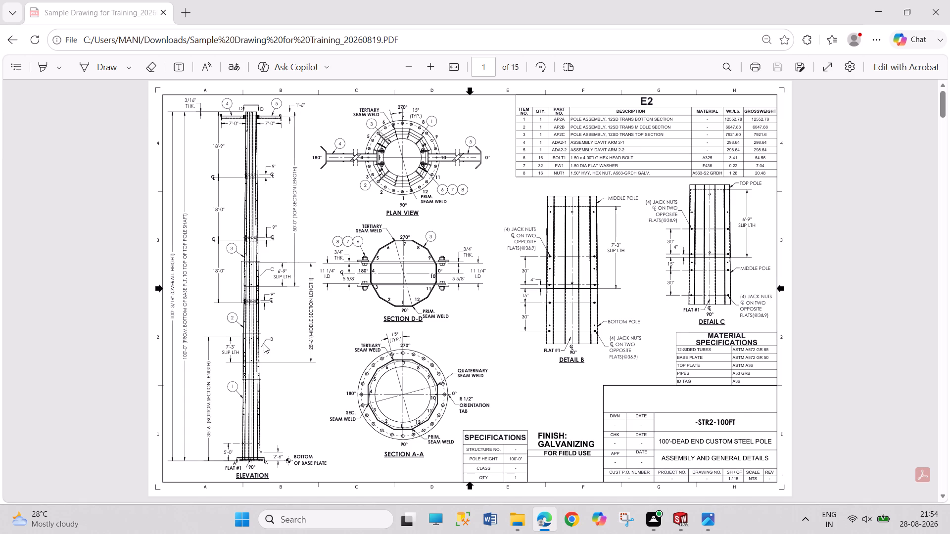
scroll(363, 250, up, 2)
scroll(372, 274, down, 3)
scroll(323, 229, down, 4)
scroll(369, 255, up, 3)
scroll(387, 293, down, 2)
scroll(522, 224, down, 5)
scroll(522, 224, up, 5)
scroll(522, 224, down, 6)
scroll(426, 291, down, 2)
scroll(120, 257, down, 2)
click(35, 36)
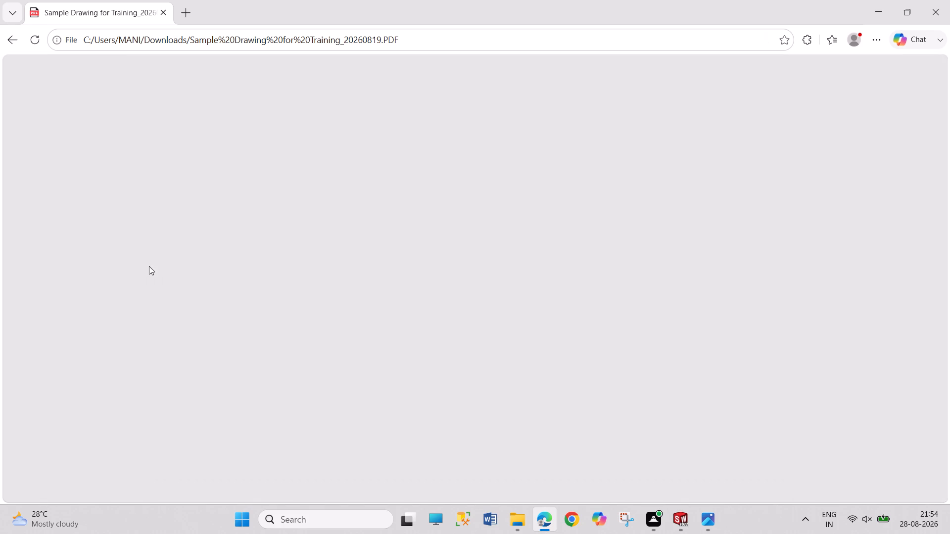
scroll(327, 278, down, 3)
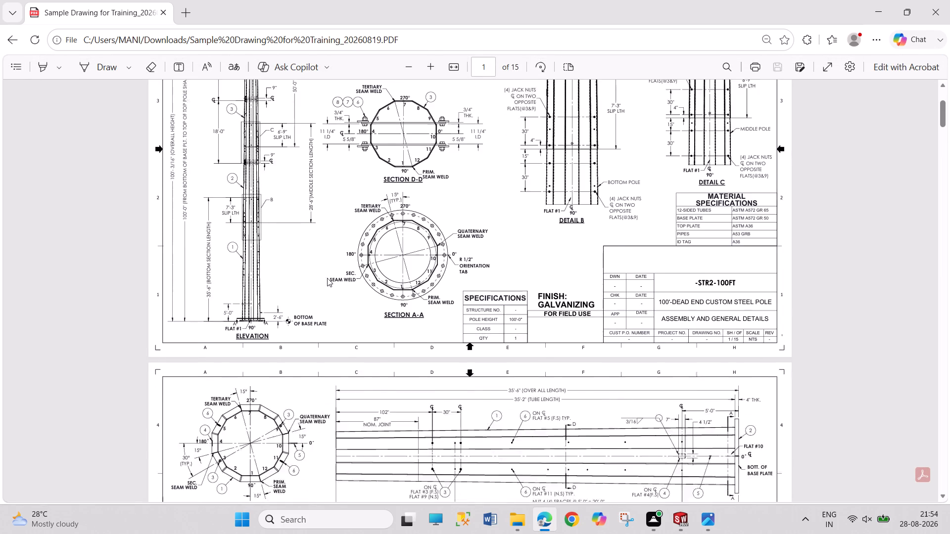
scroll(327, 278, up, 3)
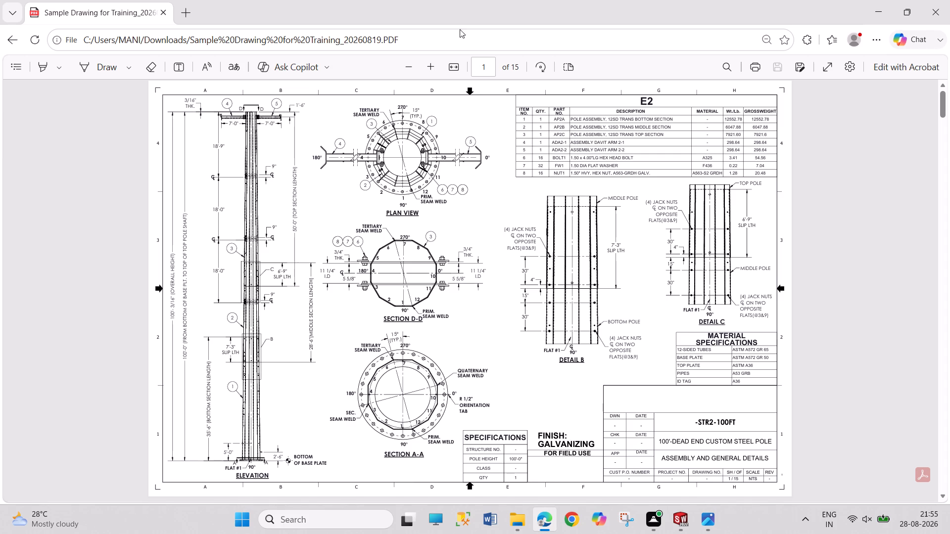
click(451, 71)
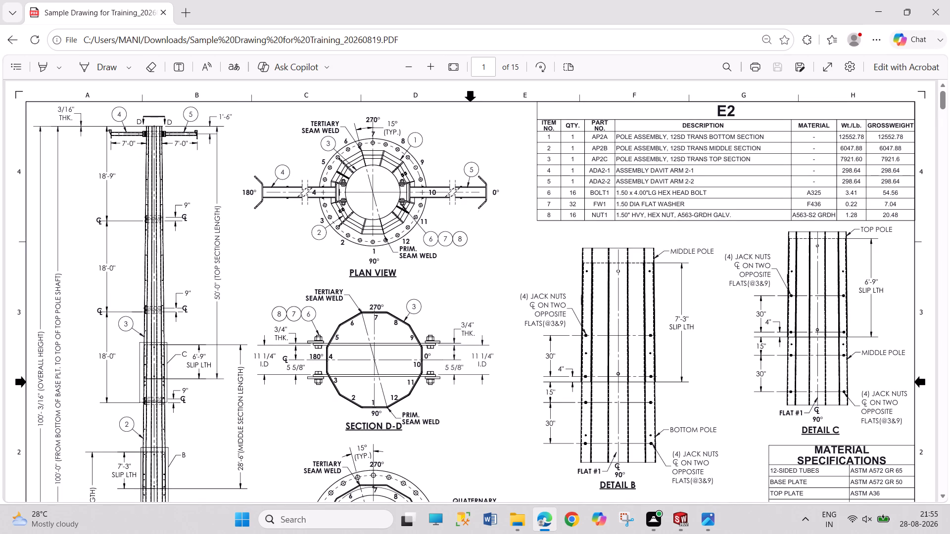
scroll(119, 407, down, 3)
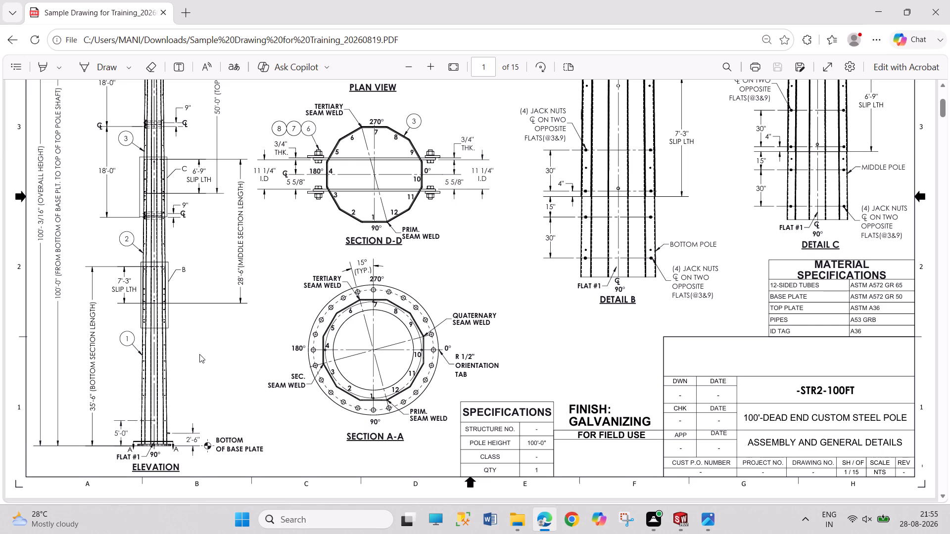
scroll(205, 351, up, 1)
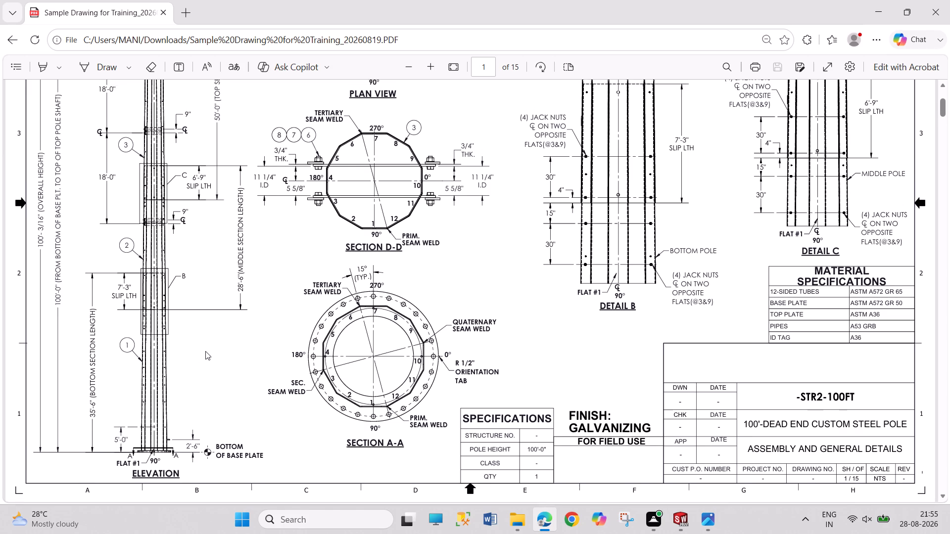
scroll(205, 351, down, 1)
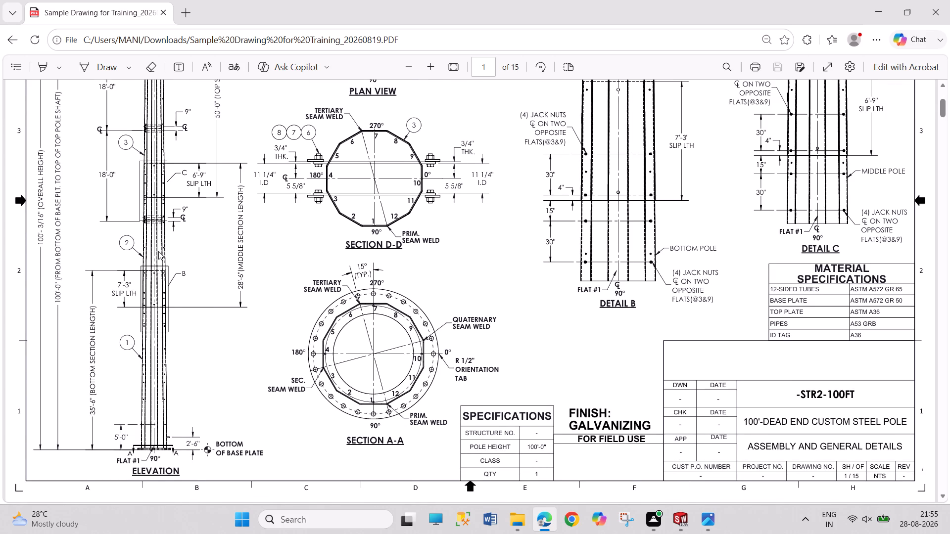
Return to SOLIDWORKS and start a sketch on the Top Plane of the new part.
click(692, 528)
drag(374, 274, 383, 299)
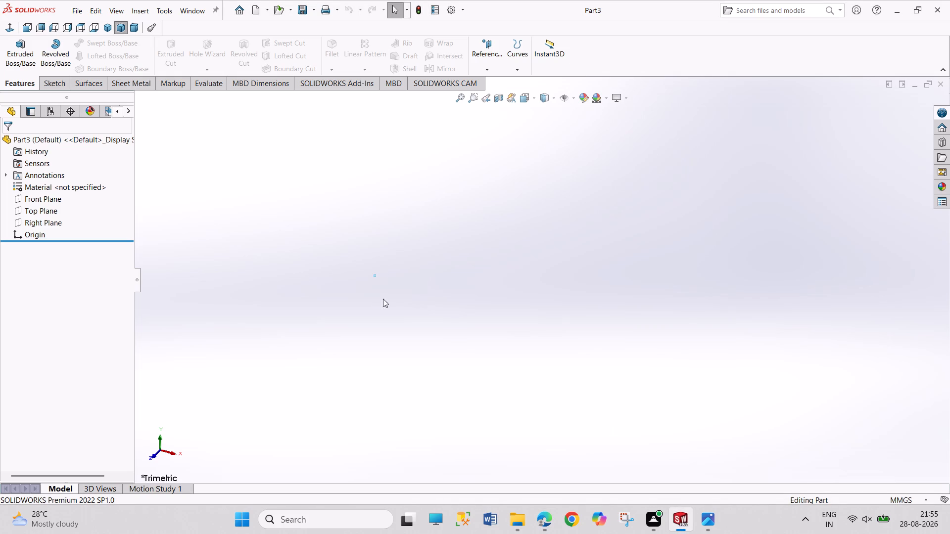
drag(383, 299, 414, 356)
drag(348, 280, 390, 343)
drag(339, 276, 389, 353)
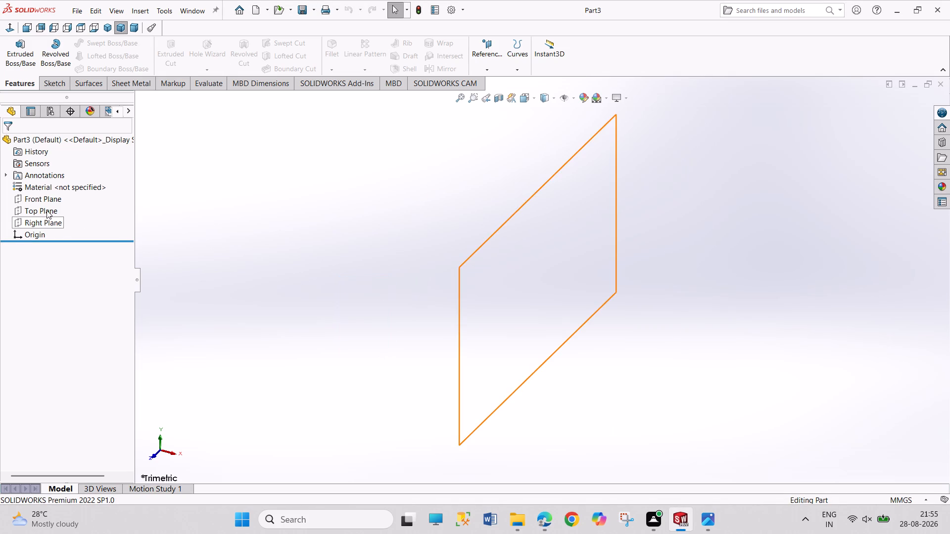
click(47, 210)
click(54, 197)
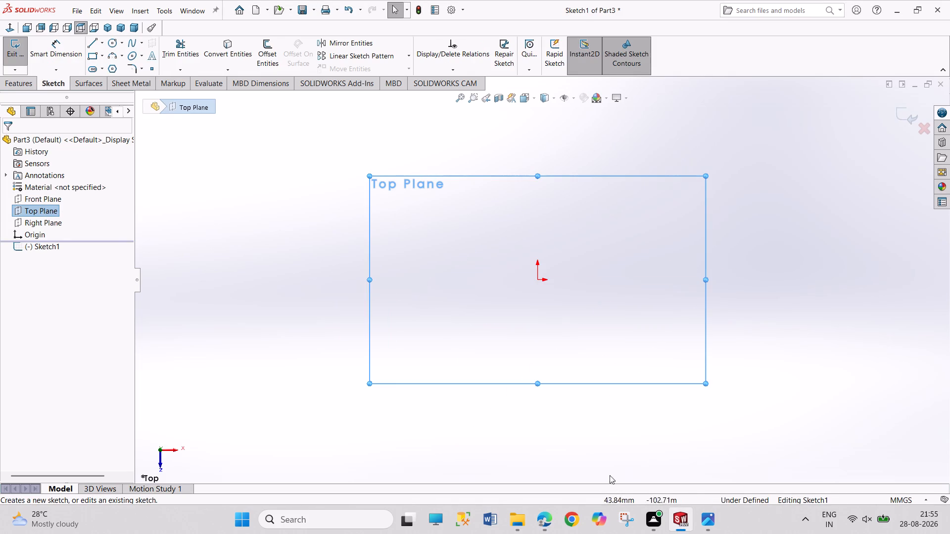
Recheck the pole's elevation dimensions in the Edge PDF and switch the SOLIDWORKS part's unit system to IPS (inch, pound, second).
click(541, 514)
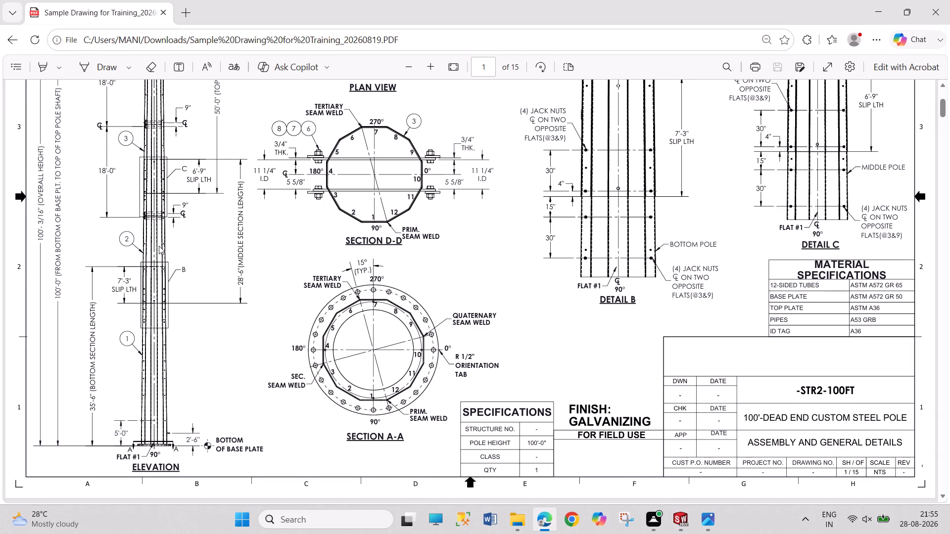
scroll(159, 246, up, 2)
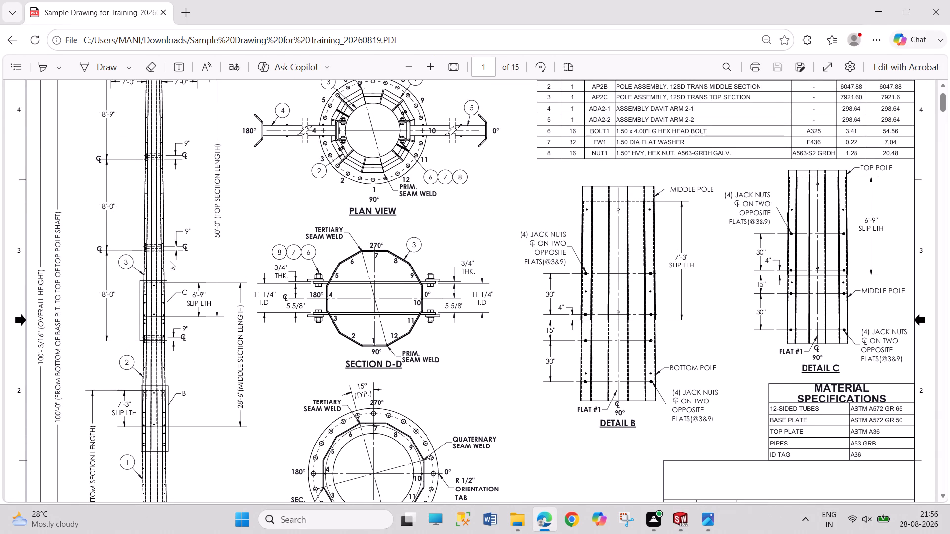
scroll(171, 264, up, 2)
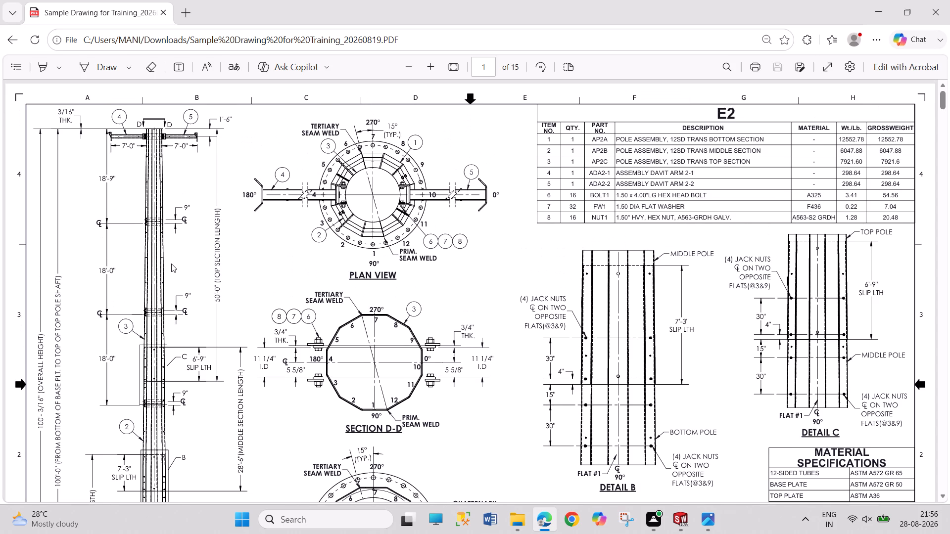
scroll(171, 264, up, 1)
click(676, 516)
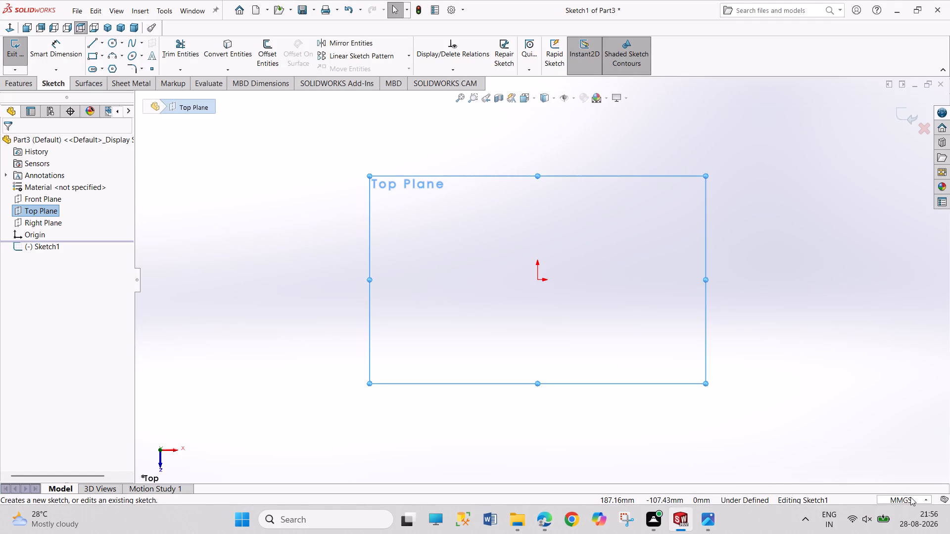
click(910, 497)
click(880, 468)
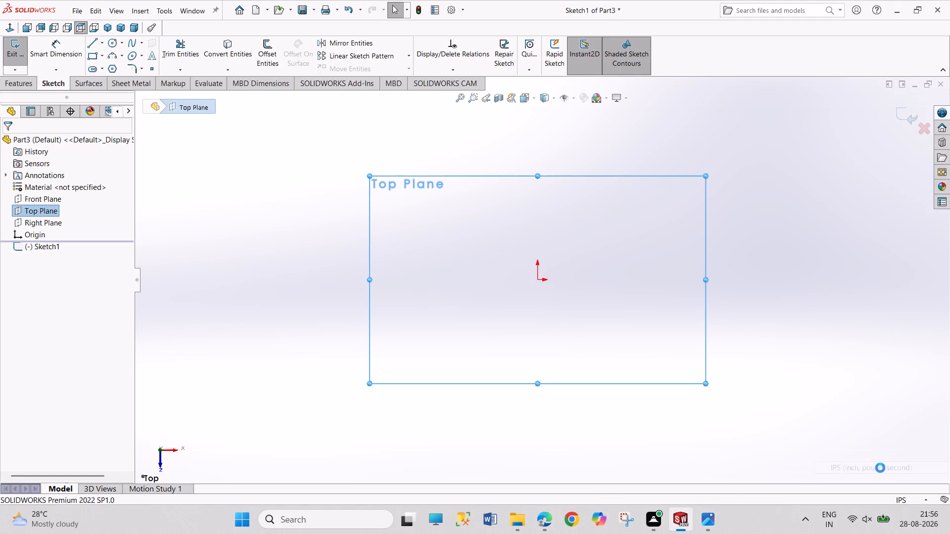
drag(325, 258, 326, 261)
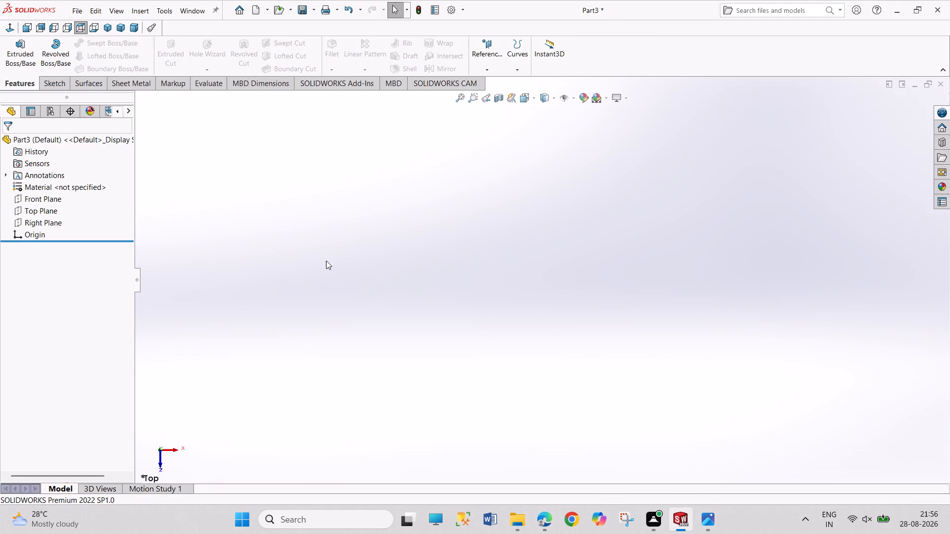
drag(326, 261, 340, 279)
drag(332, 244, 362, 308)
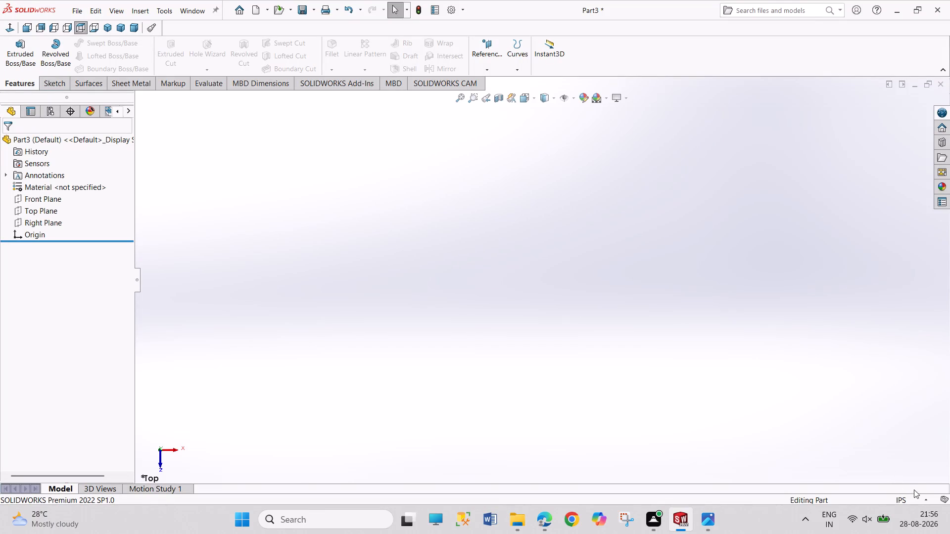
Configure the document's basic length units as fractional inches with a denominator of 2 and no decimals.
click(928, 499)
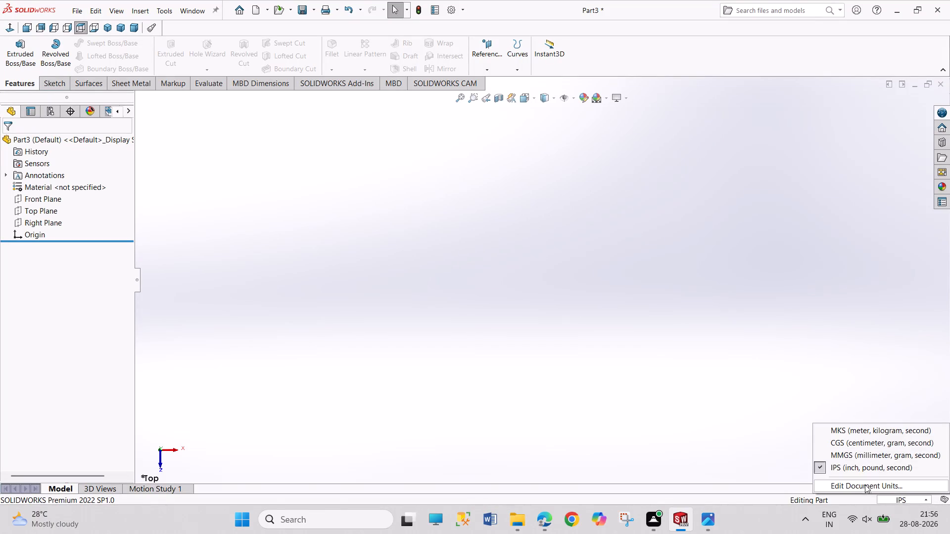
click(864, 484)
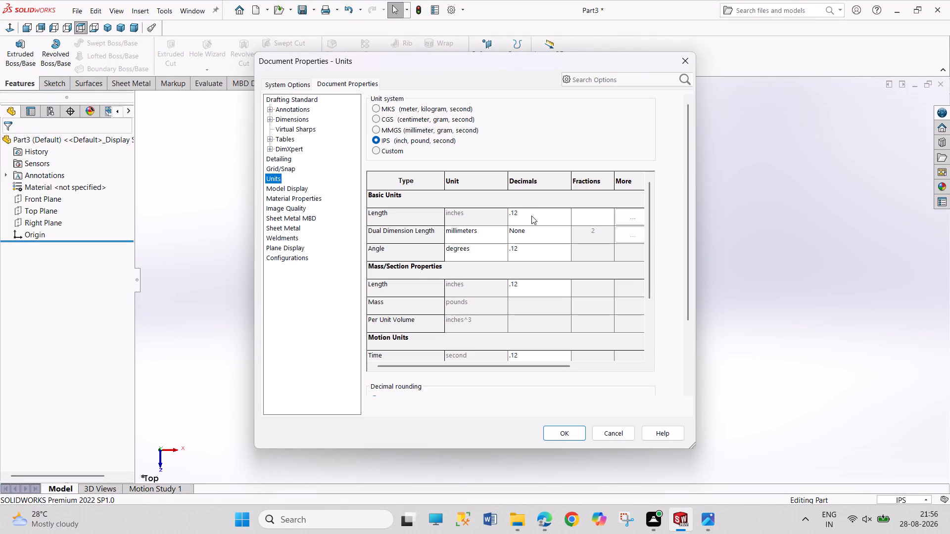
click(531, 216)
click(531, 216)
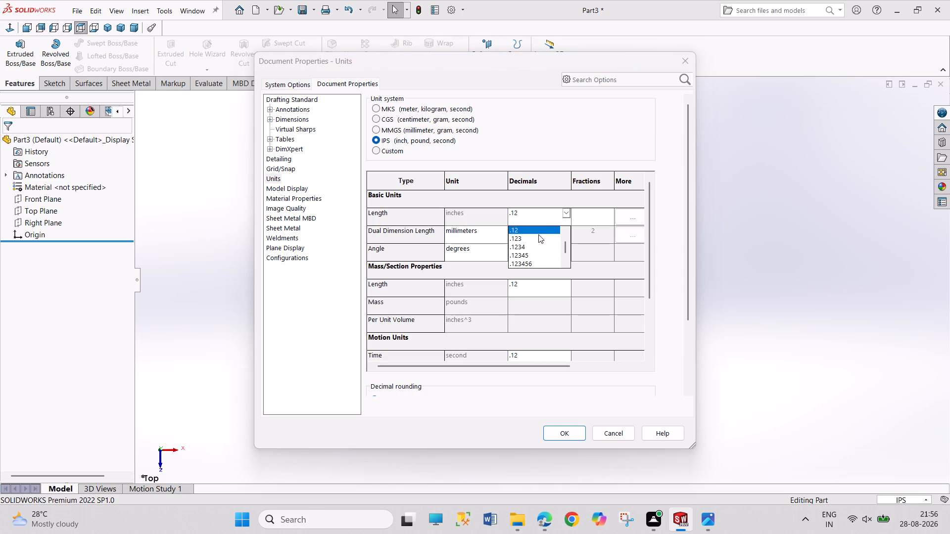
scroll(521, 247, down, 6)
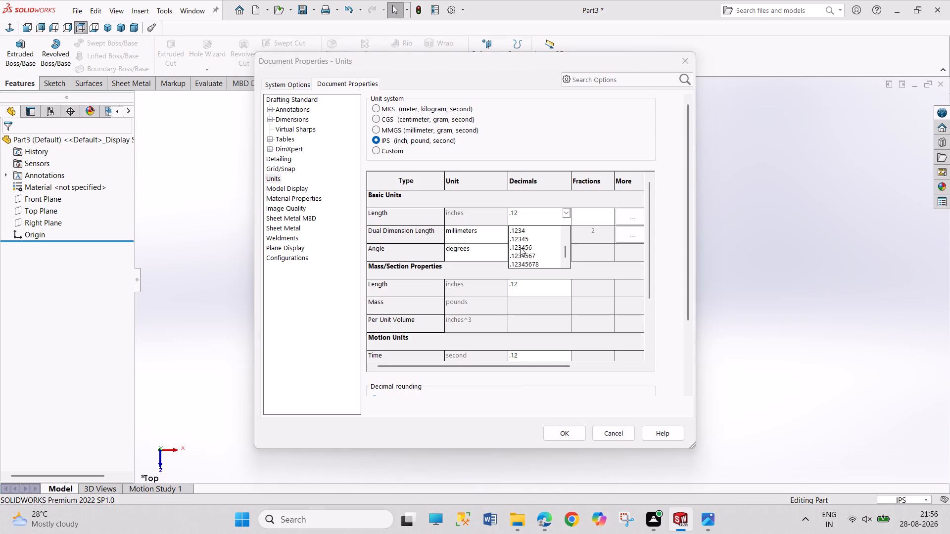
scroll(519, 247, up, 7)
click(742, 292)
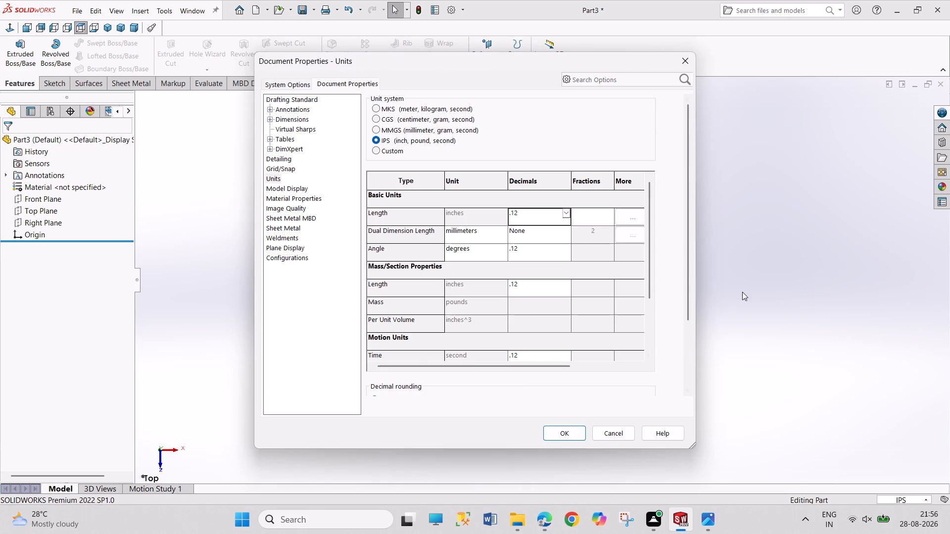
click(598, 217)
key(2)
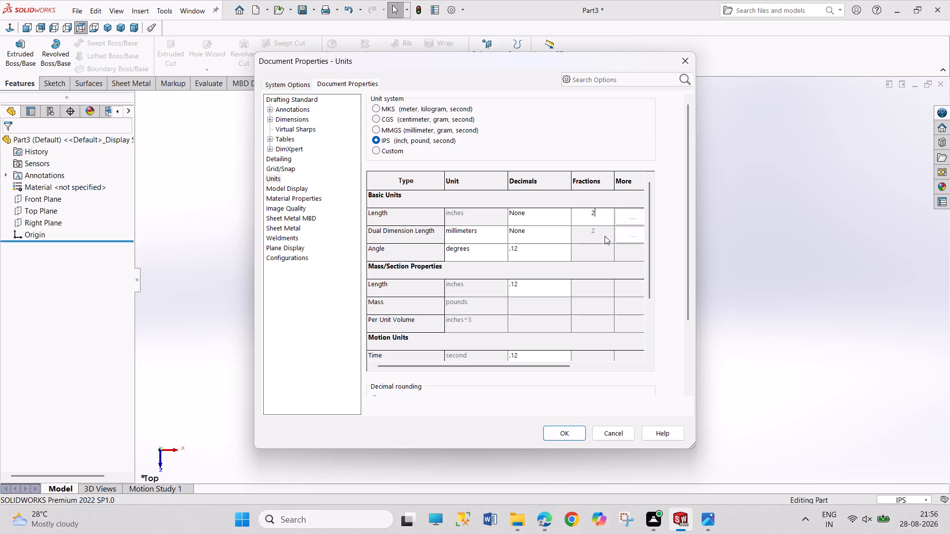
key(Return)
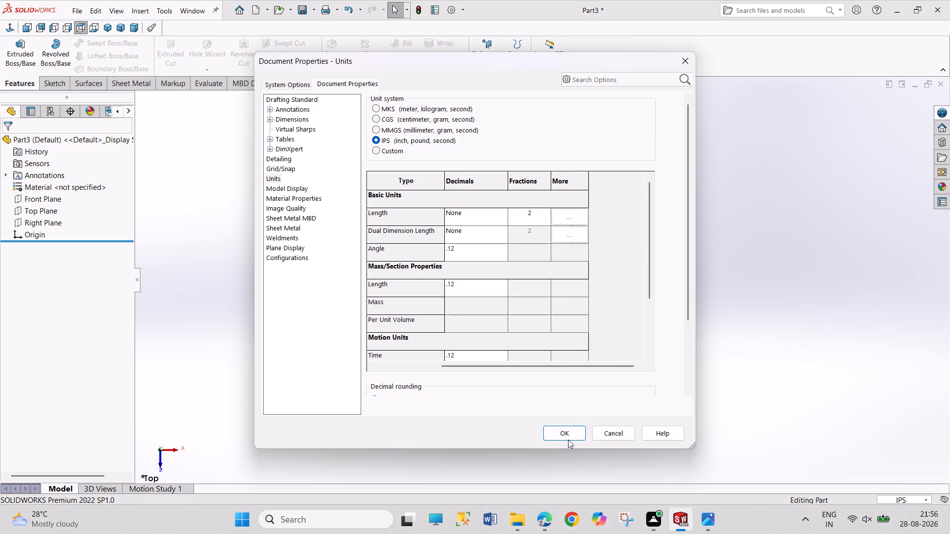
click(568, 434)
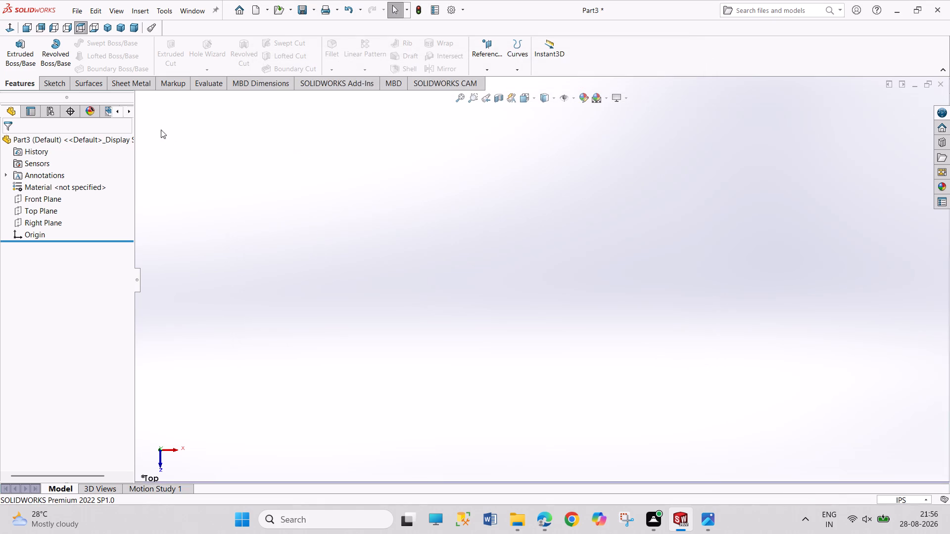
Start a sketch on the Front Plane and draw a horizontal line about 3.67 in long from the origin.
click(34, 200)
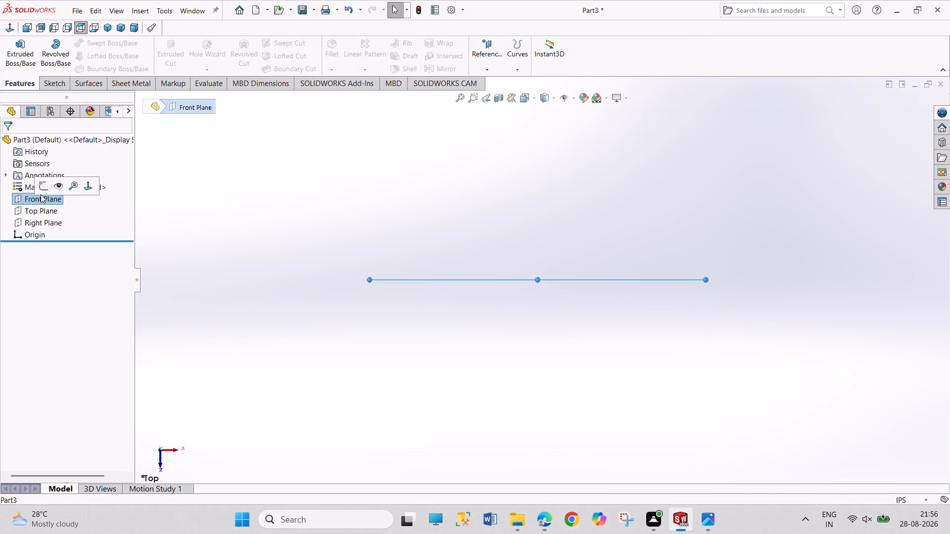
click(41, 188)
click(97, 40)
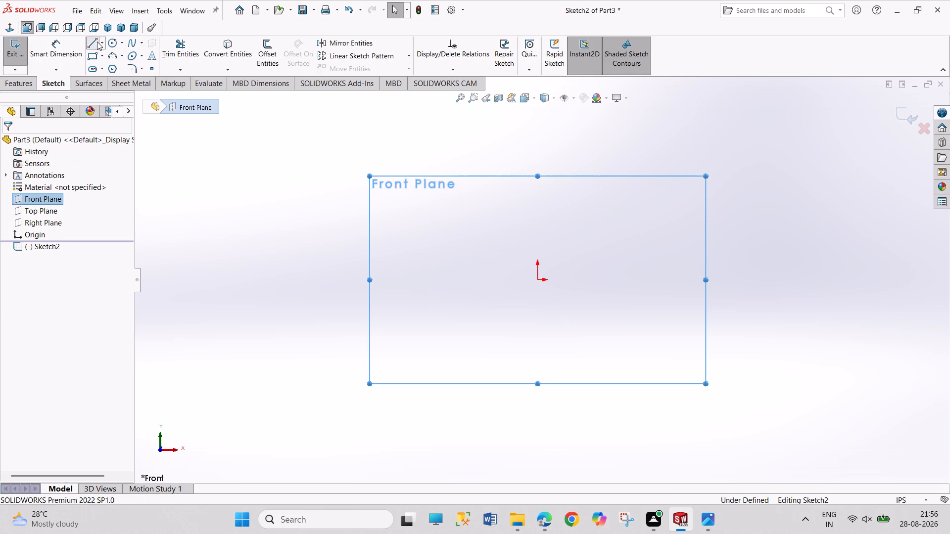
click(538, 280)
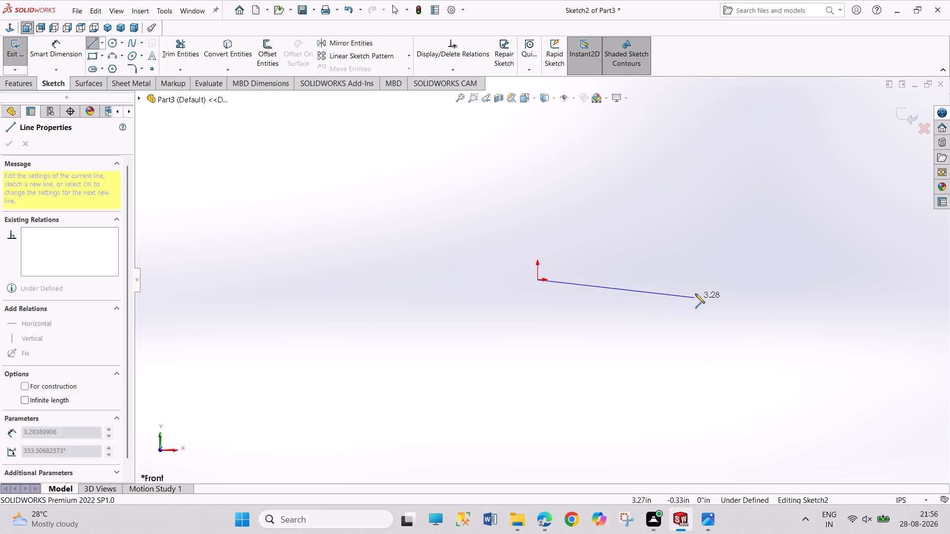
click(713, 281)
Dimension the horizontal line's length, placing the dimension above the line.
right_drag(688, 236, 671, 185)
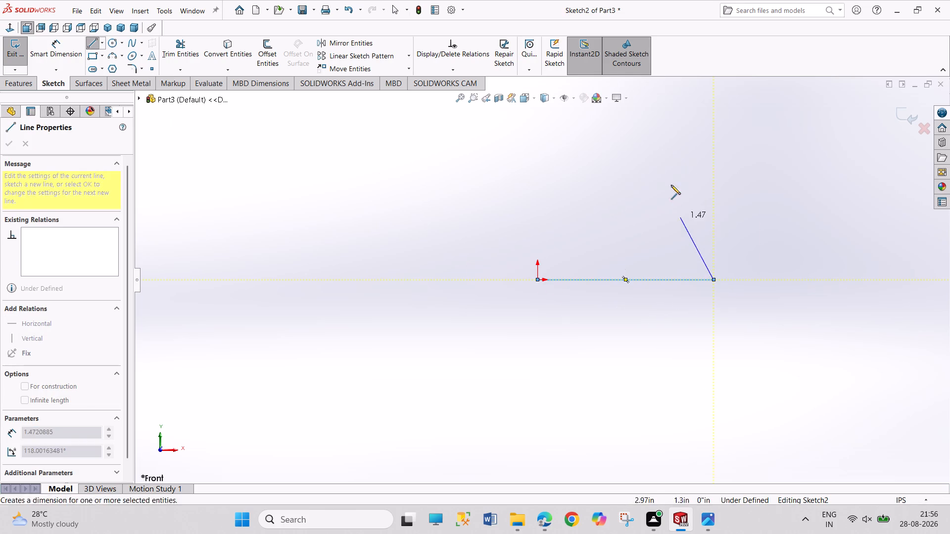
right_drag(671, 185, 666, 153)
click(649, 280)
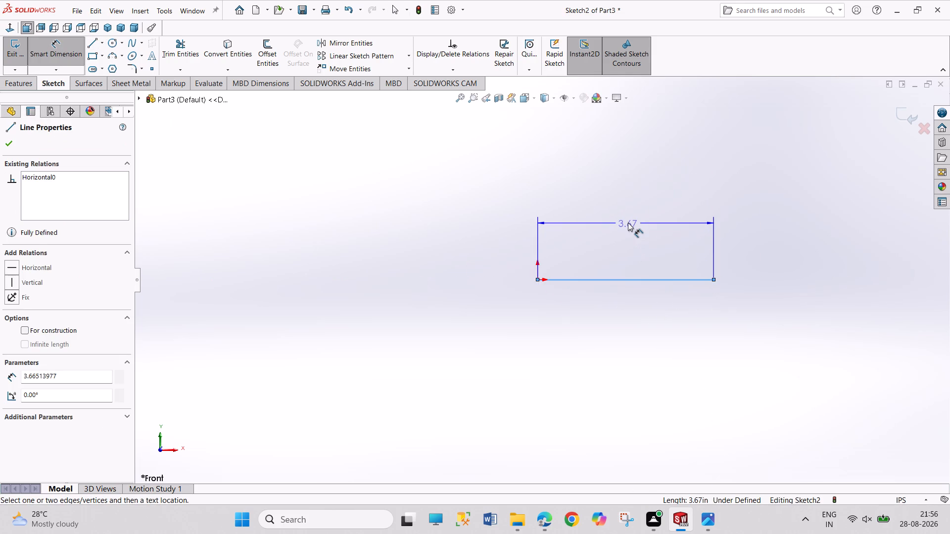
click(628, 222)
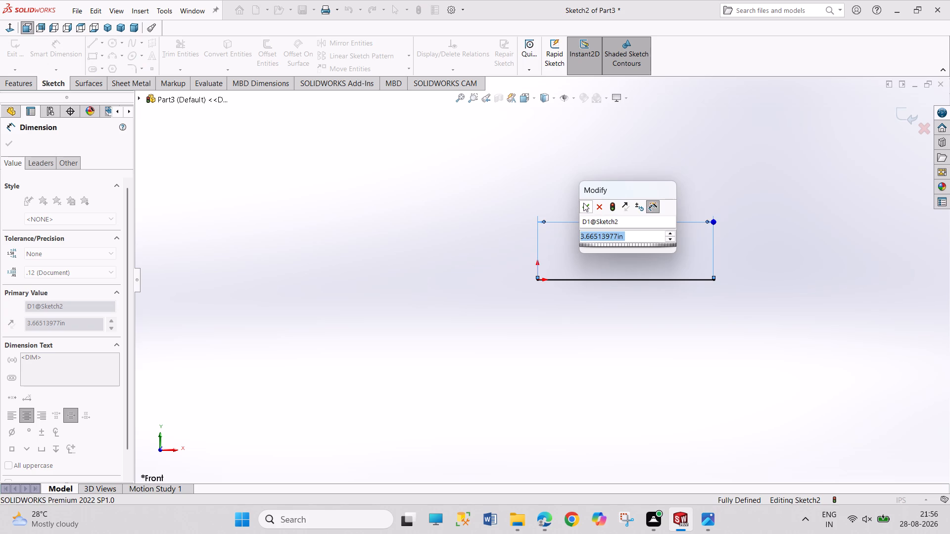
click(583, 203)
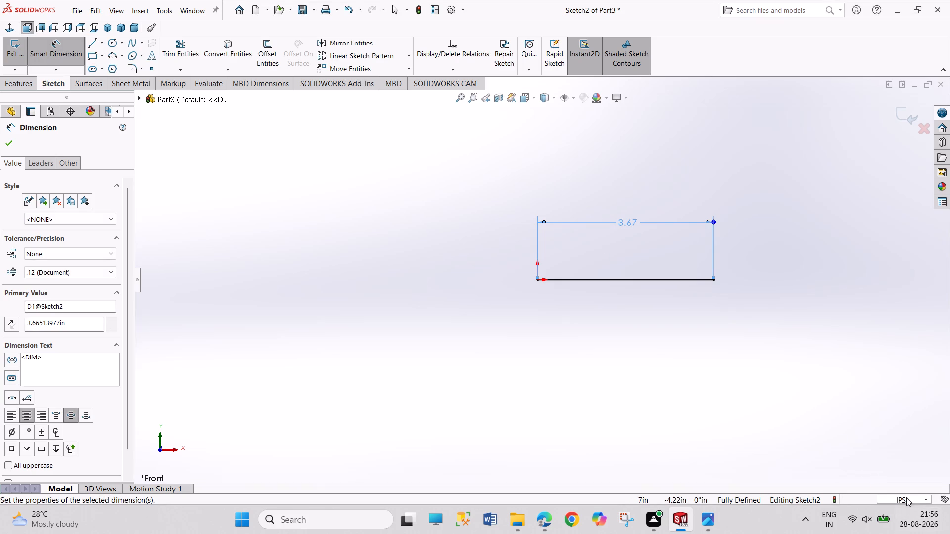
Enter 1/2 as the fraction value for the basic length unit in the document's unit settings.
click(907, 496)
click(878, 483)
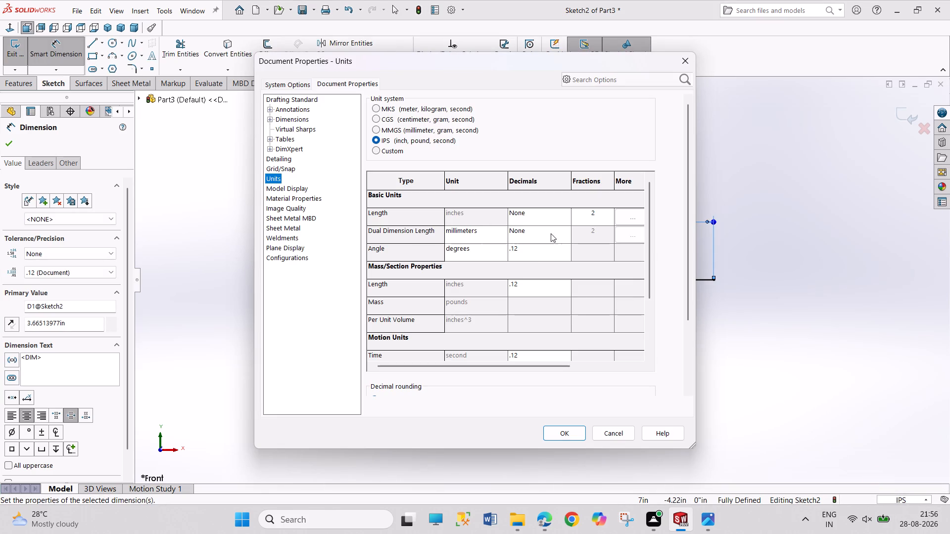
double_click(596, 216)
drag(585, 215, 582, 219)
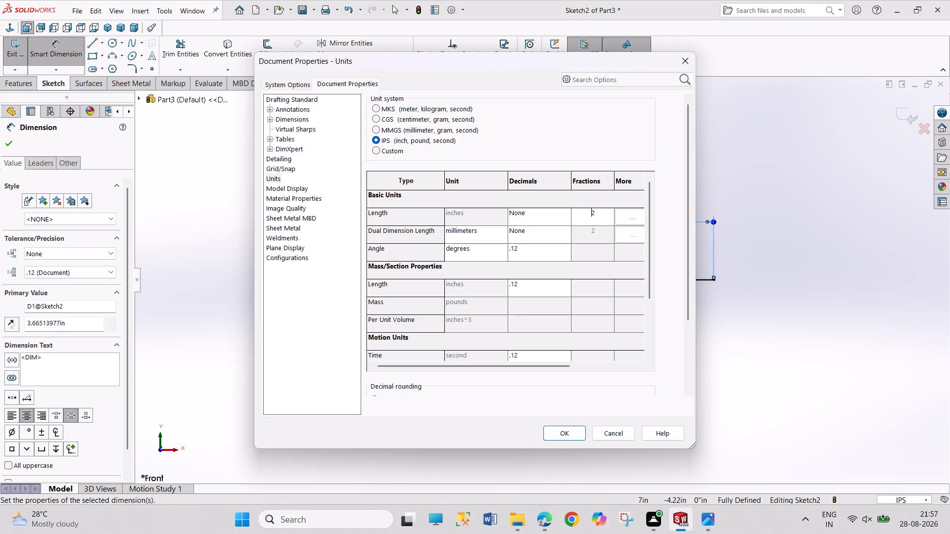
key(1)
key(slash)
click(577, 431)
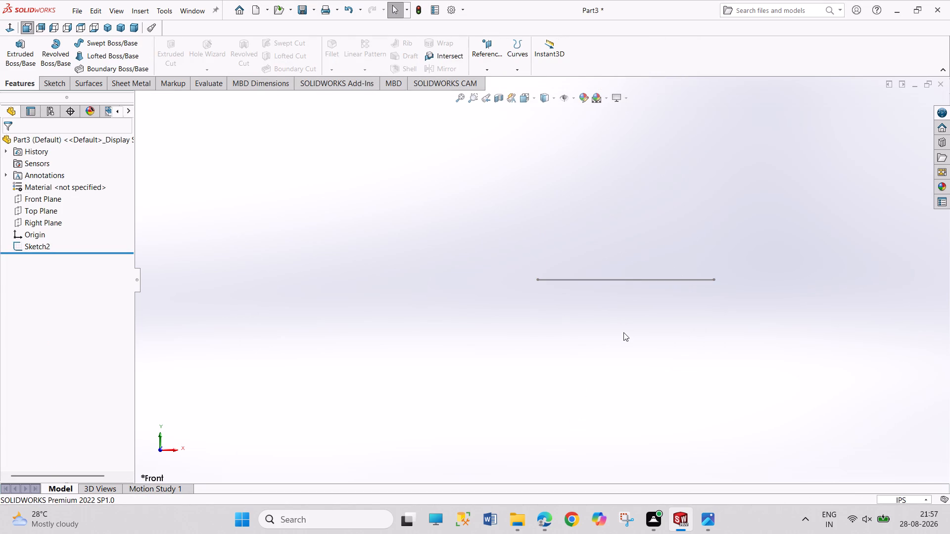
Reopen the Front Plane sketch for editing and set the horizontal line's length to 3.5 in.
right_drag(622, 341, 598, 223)
right_drag(579, 357, 577, 332)
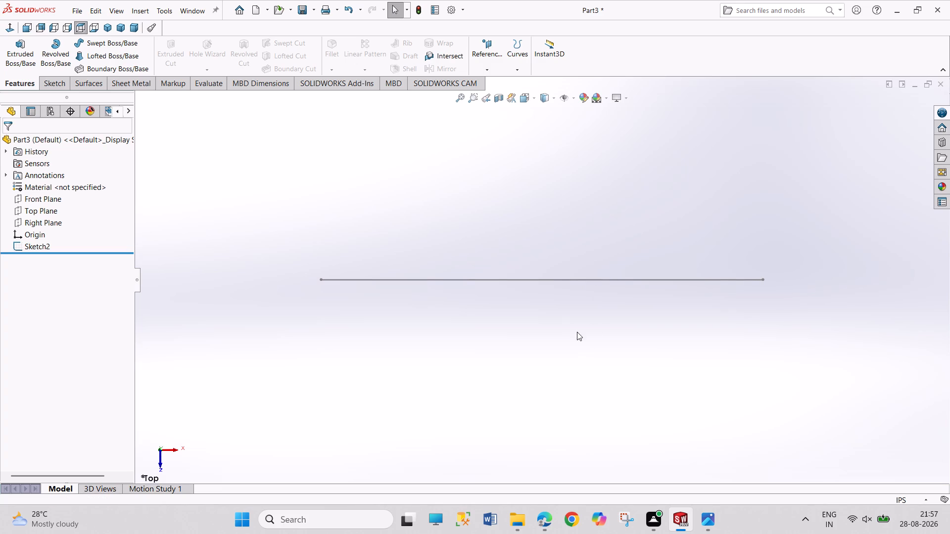
right_drag(577, 332, 573, 229)
double_click(550, 282)
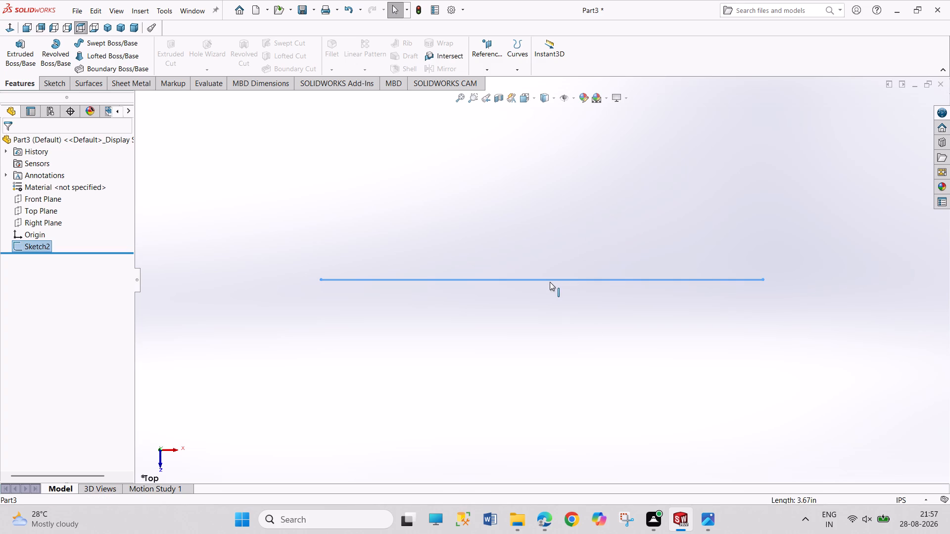
click(550, 282)
click(579, 235)
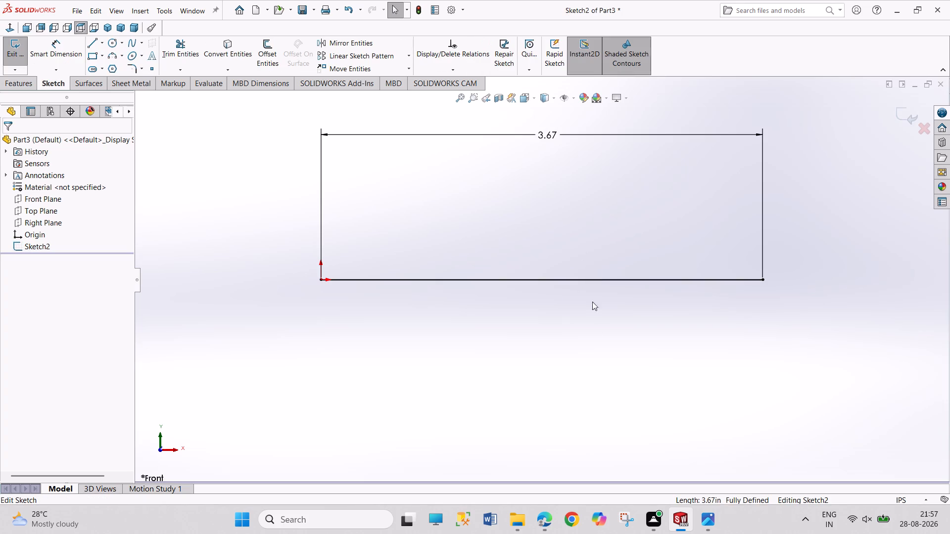
click(584, 340)
double_click(546, 138)
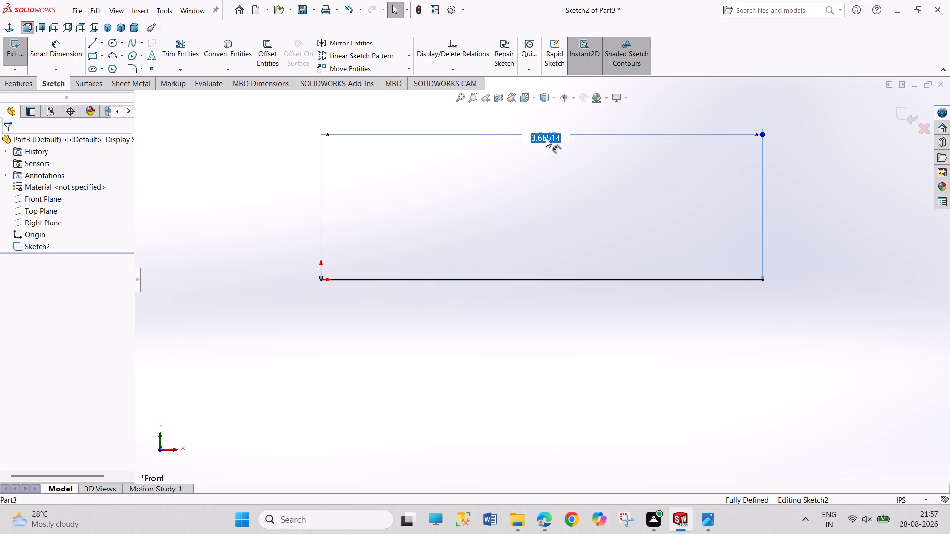
drag(563, 139, 526, 137)
text(3.5)
key(Return)
click(539, 190)
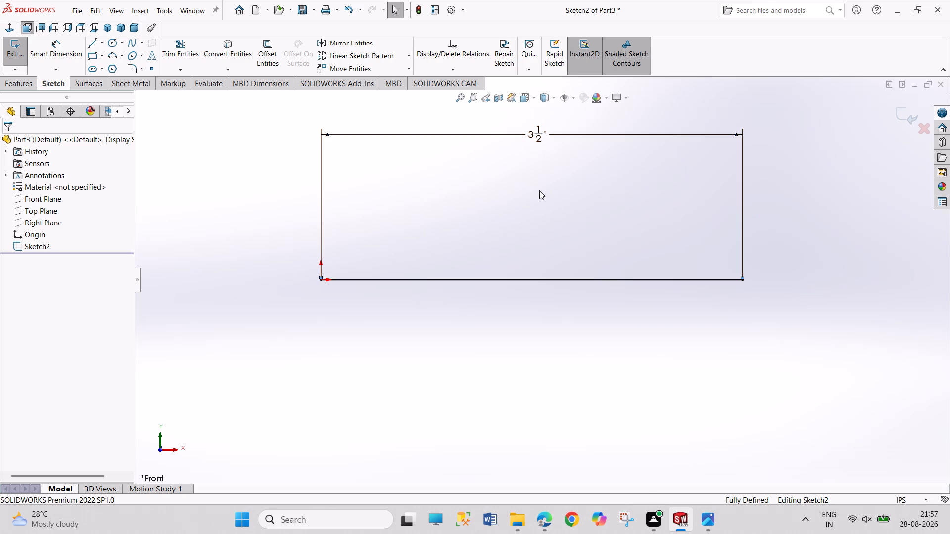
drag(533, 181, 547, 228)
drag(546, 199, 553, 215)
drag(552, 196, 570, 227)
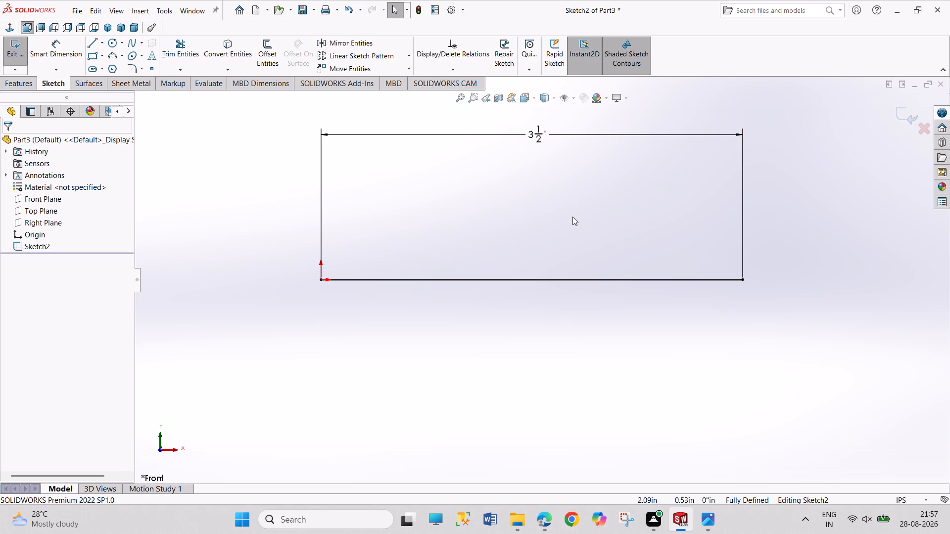
Switch to the drawing PDF in Edge and examine sheet 1's elevation, plan and section views, joint details, parts table and title block.
click(538, 521)
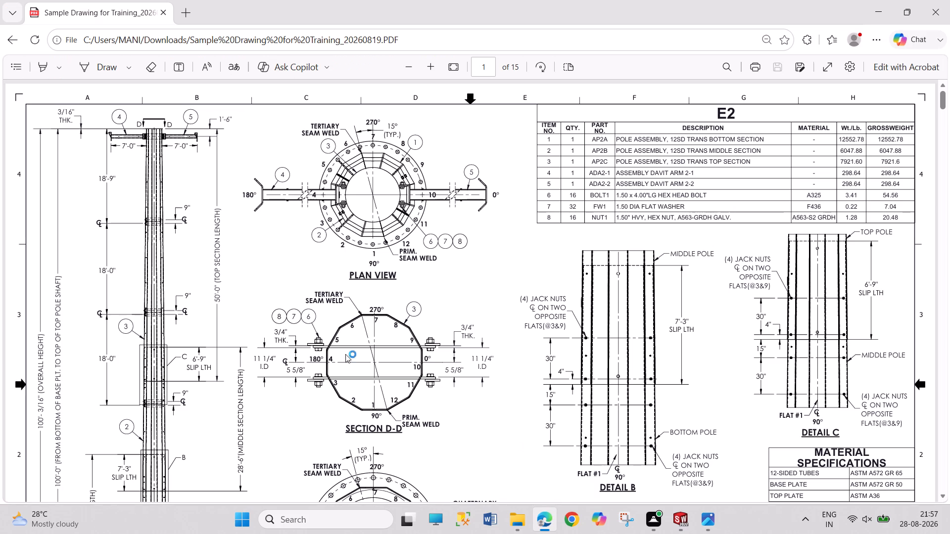
scroll(136, 270, down, 5)
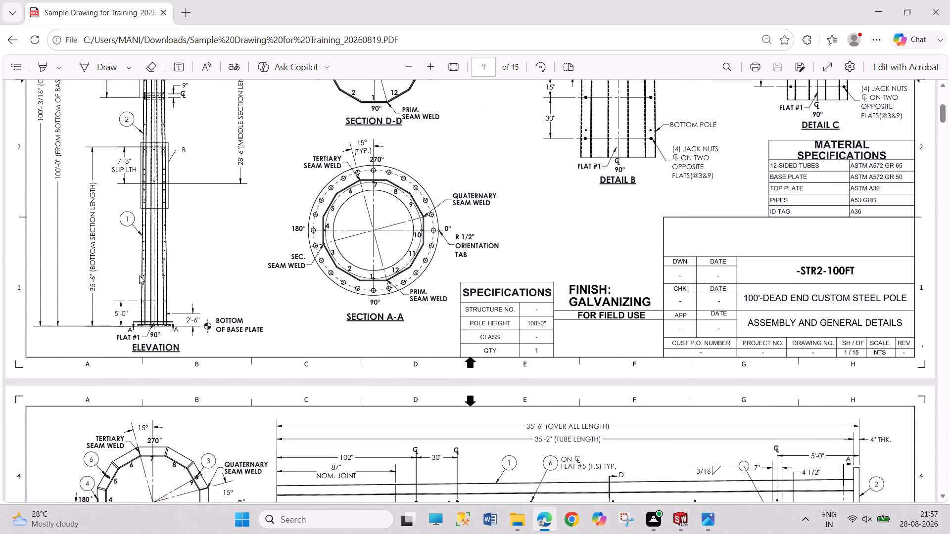
scroll(139, 275, up, 1)
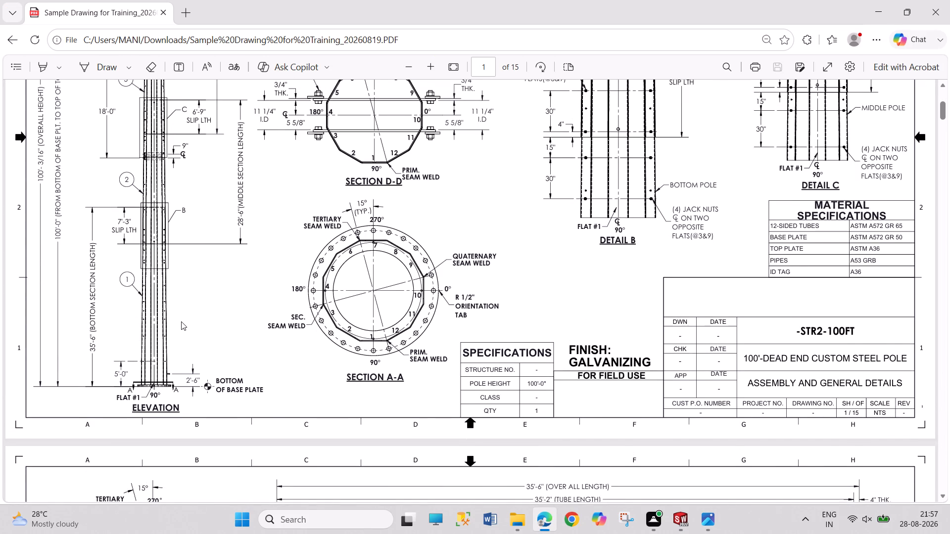
scroll(181, 321, up, 1)
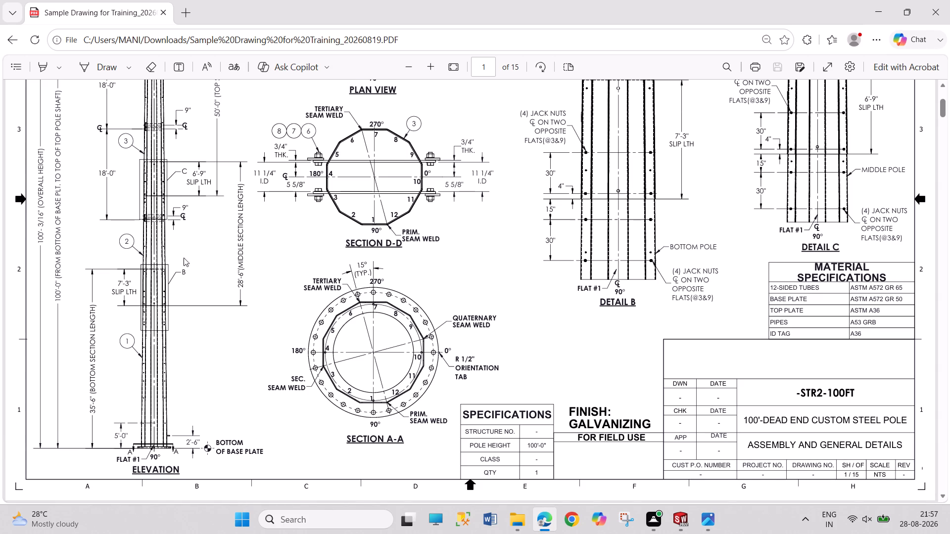
scroll(180, 259, up, 1)
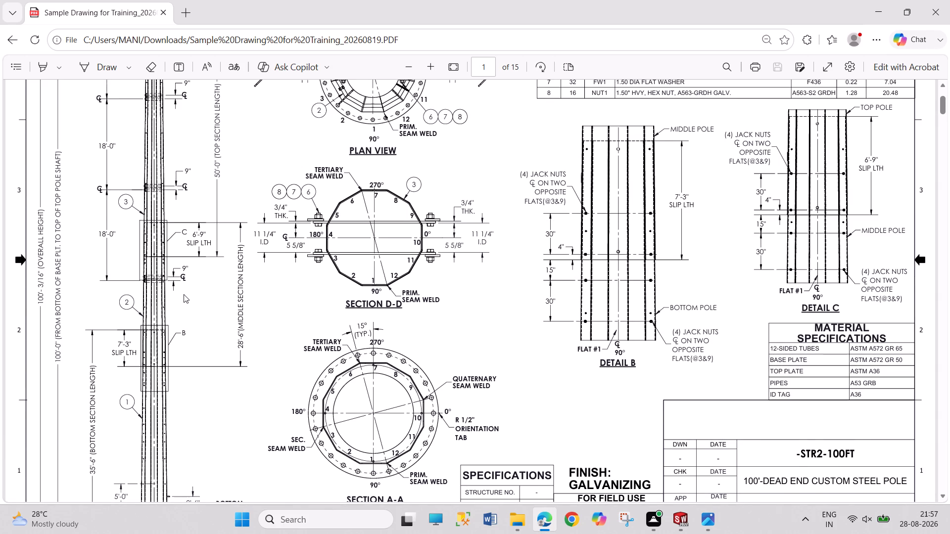
scroll(184, 294, up, 2)
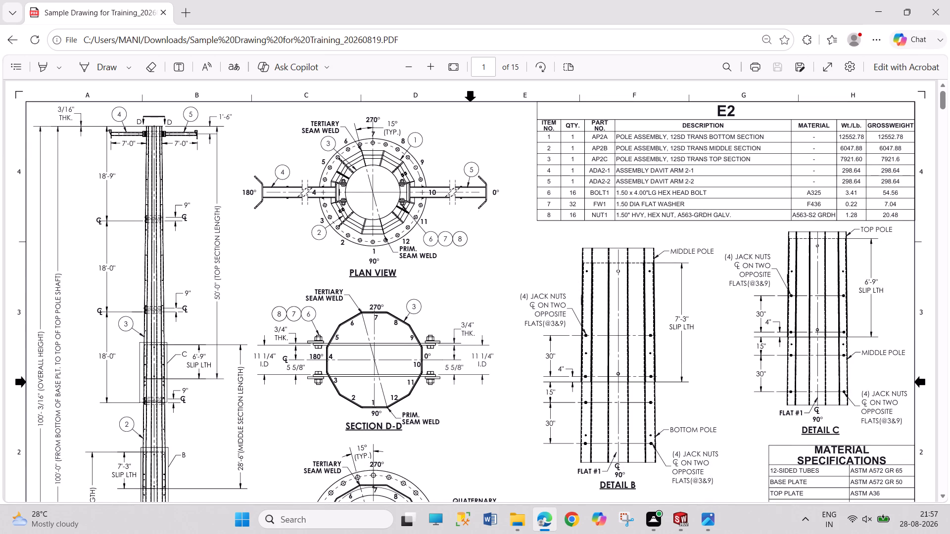
scroll(183, 359, down, 2)
scroll(105, 408, down, 1)
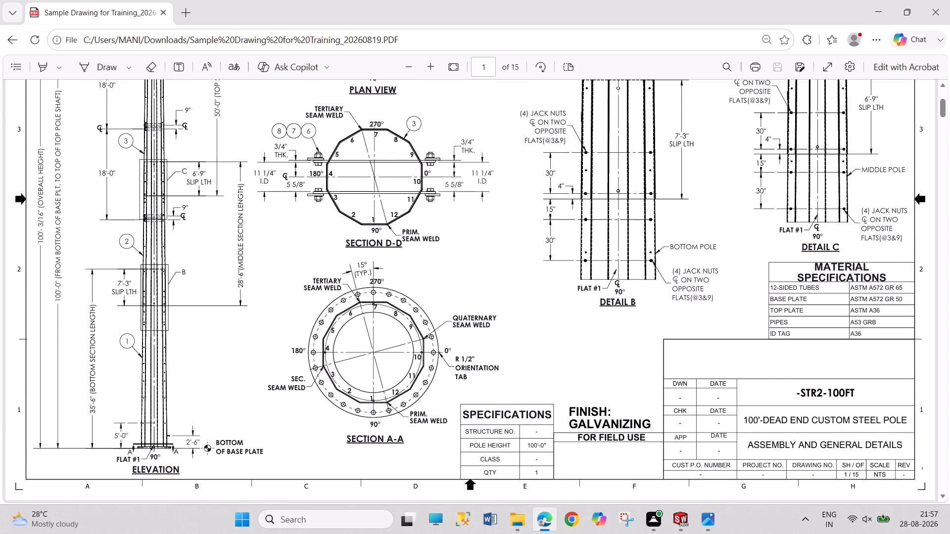
scroll(297, 309, up, 4)
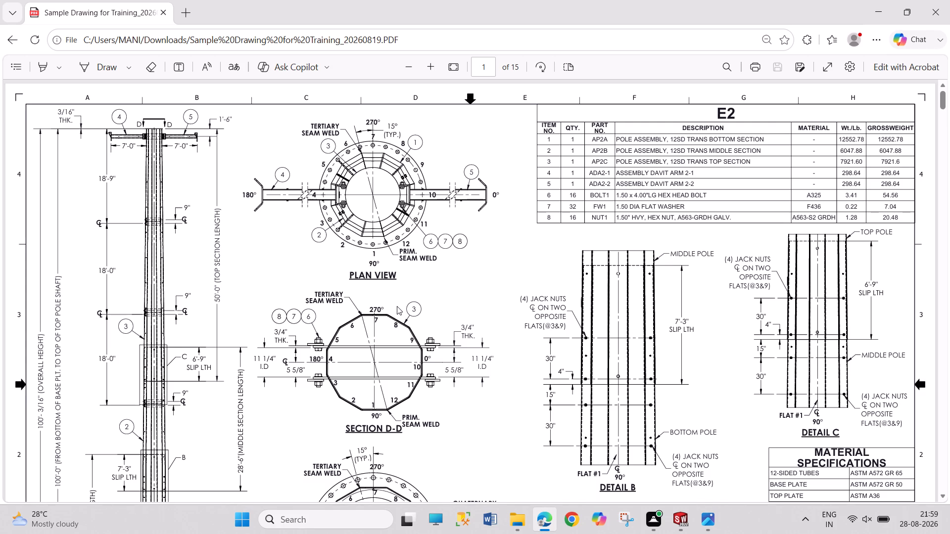
scroll(397, 306, down, 2)
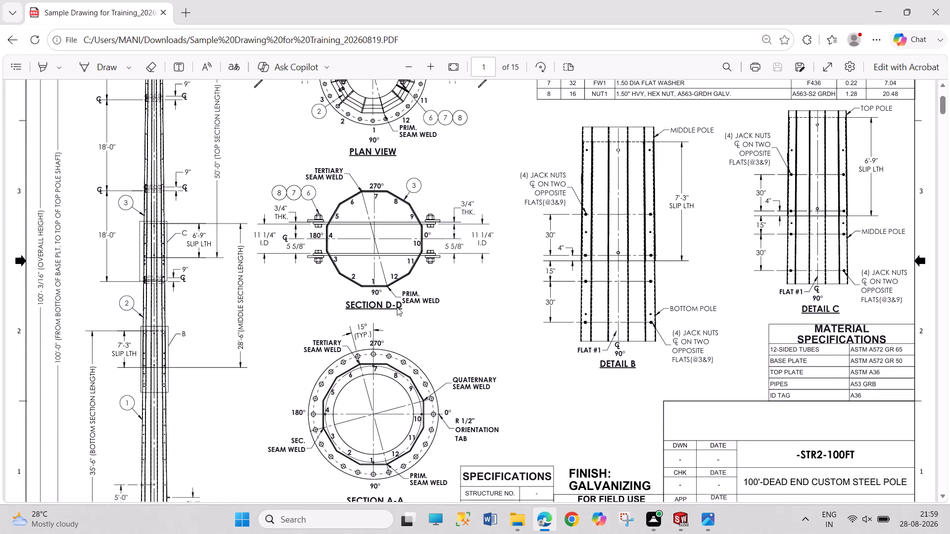
scroll(397, 307, up, 1)
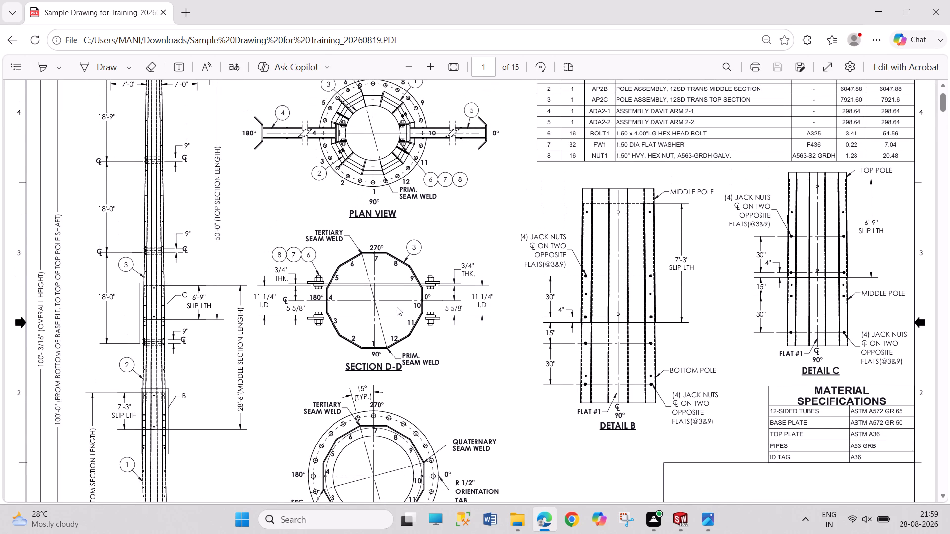
scroll(397, 307, up, 1)
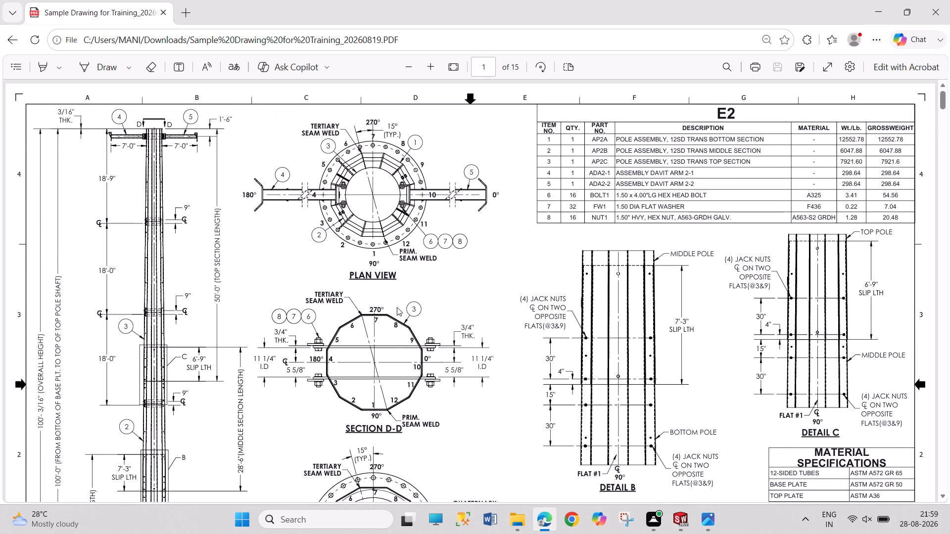
scroll(397, 307, down, 6)
scroll(397, 307, up, 3)
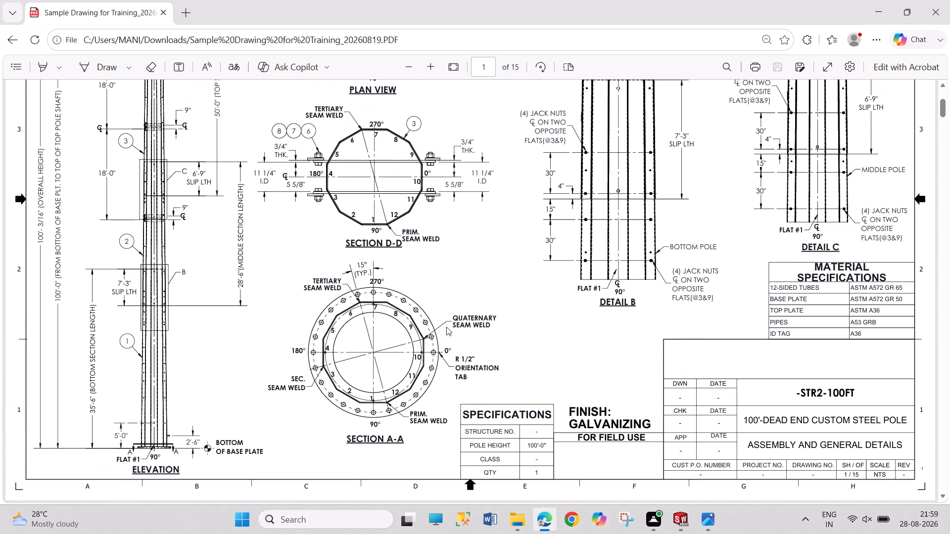
scroll(208, 281, up, 2)
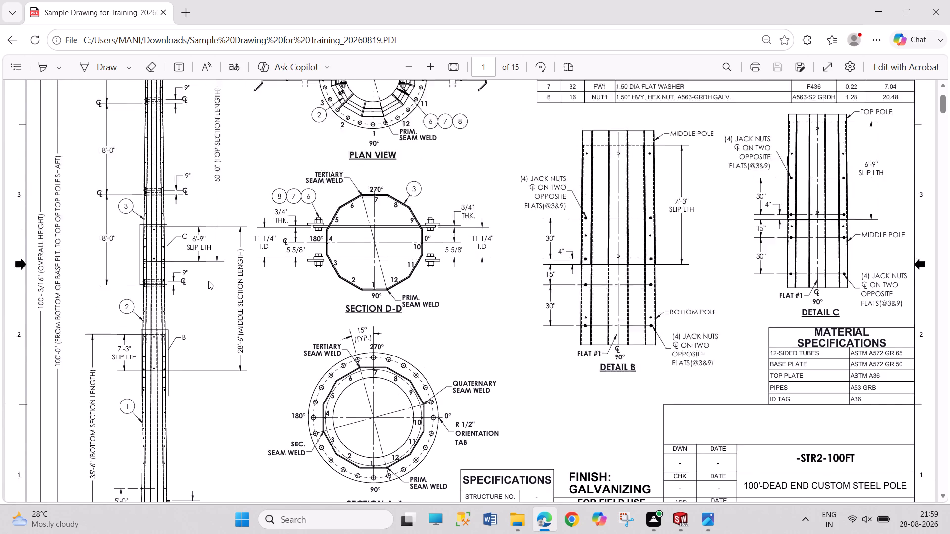
scroll(208, 281, up, 2)
scroll(467, 310, down, 2)
scroll(829, 366, down, 1)
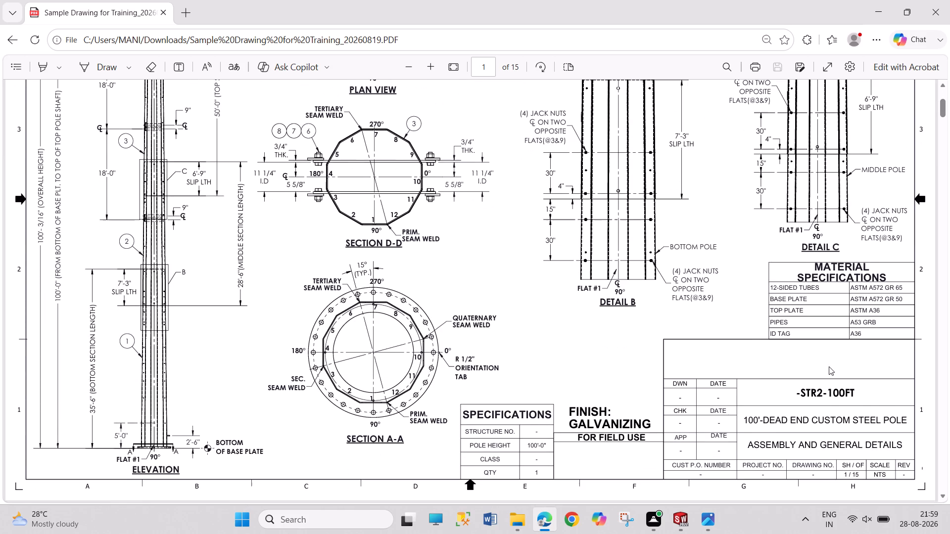
scroll(829, 370, down, 1)
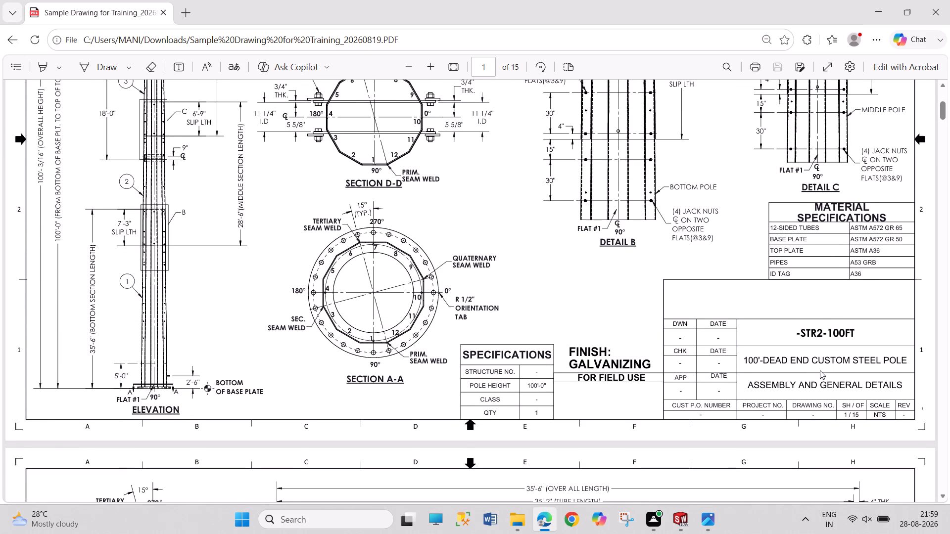
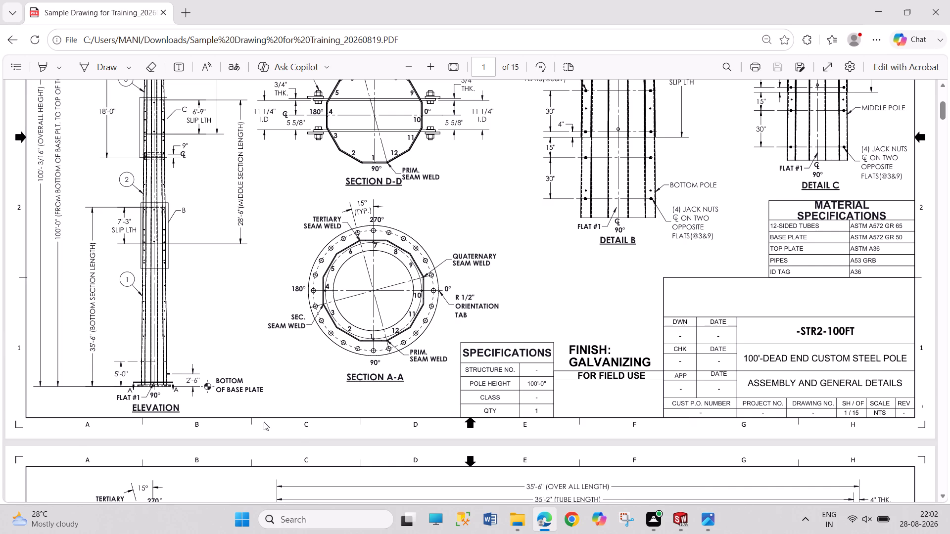
Switch to SOLIDWORKS and delete the dimensioned horizontal line from the Front Plane sketch.
click(681, 520)
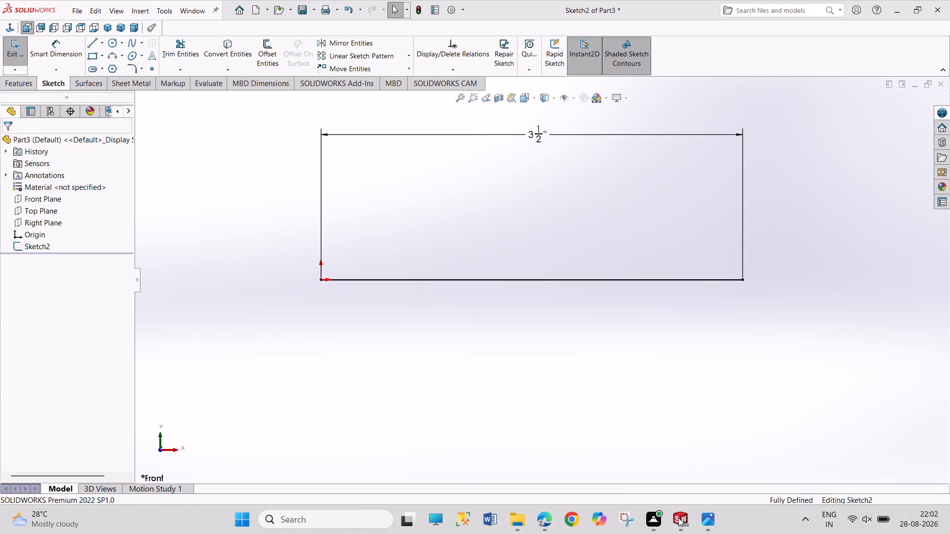
right_click(552, 280)
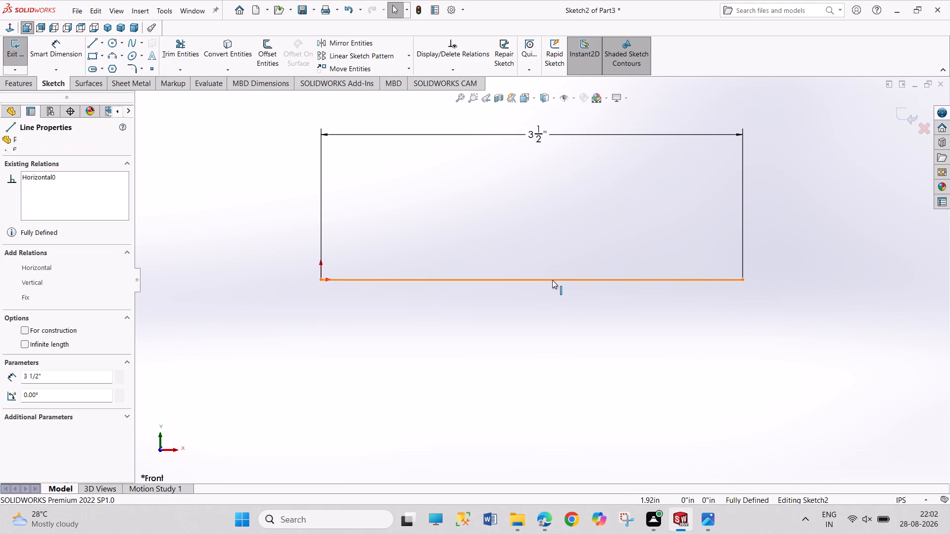
click(568, 410)
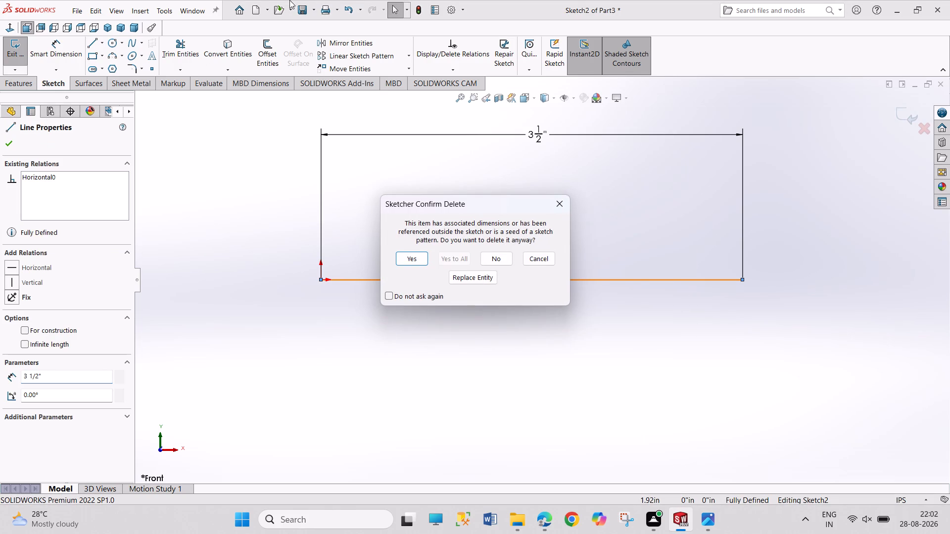
click(408, 271)
click(408, 258)
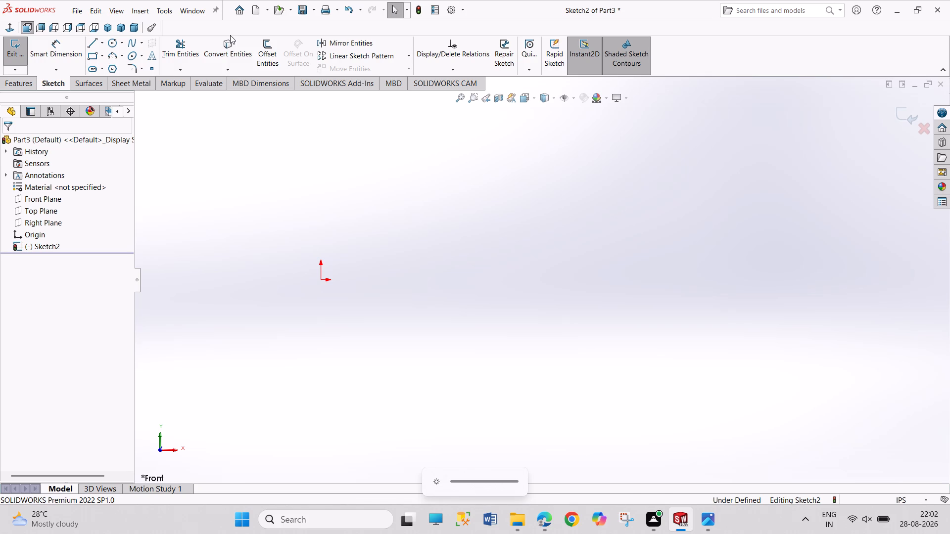
Switch to Part2 and open the OUTLET HOUSING part from the WATER CONTROL VALVE ASSEMBLY folder.
click(196, 12)
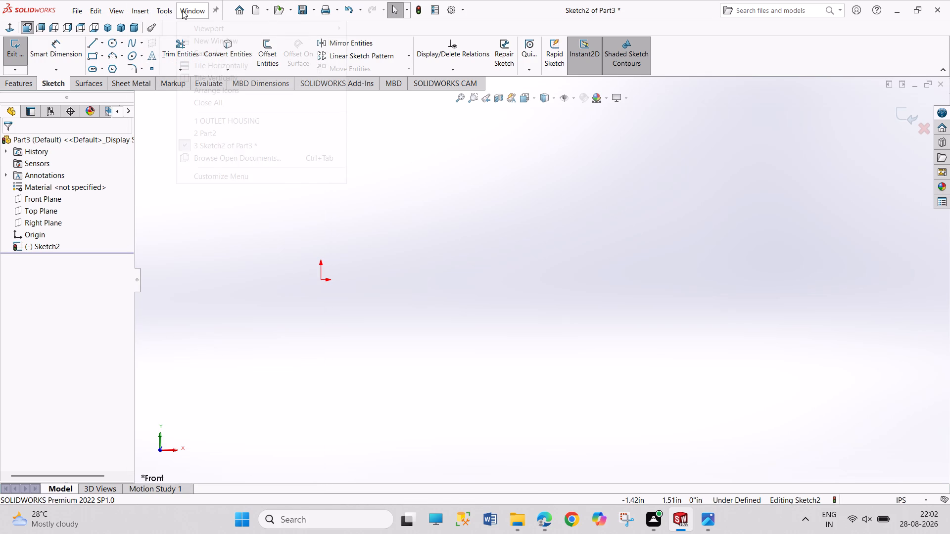
click(238, 136)
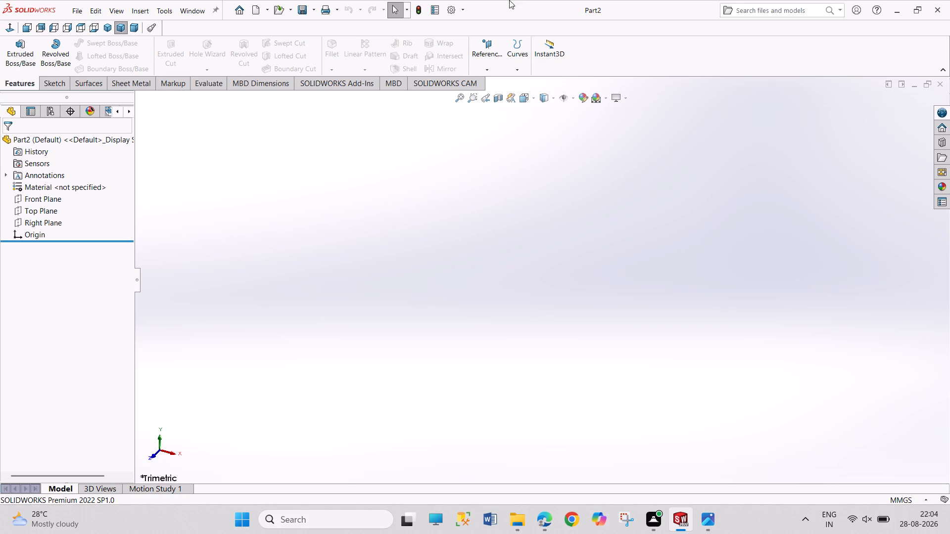
click(199, 5)
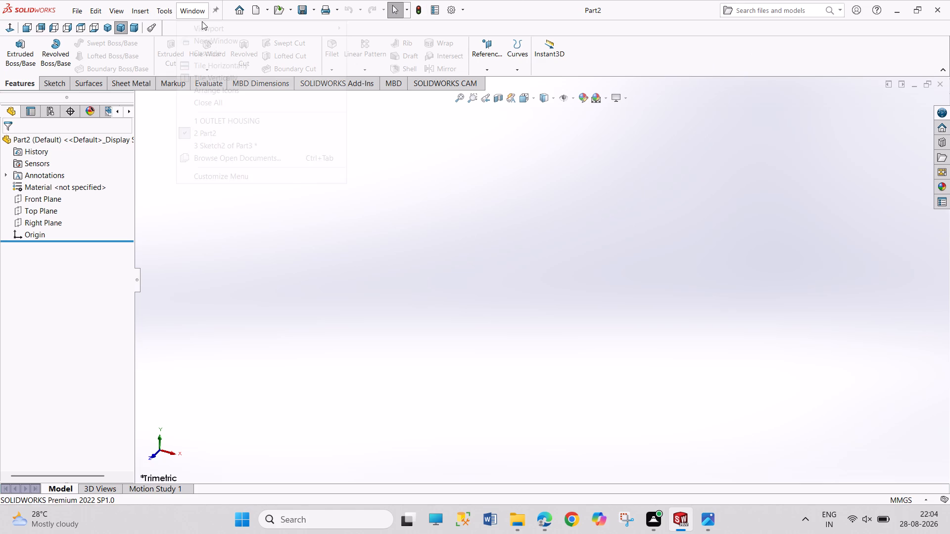
click(236, 229)
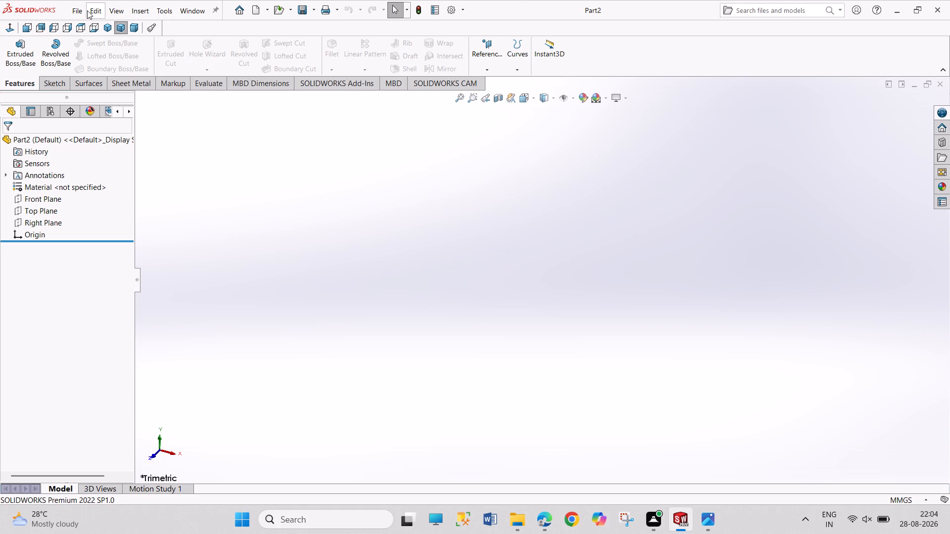
click(87, 10)
click(98, 43)
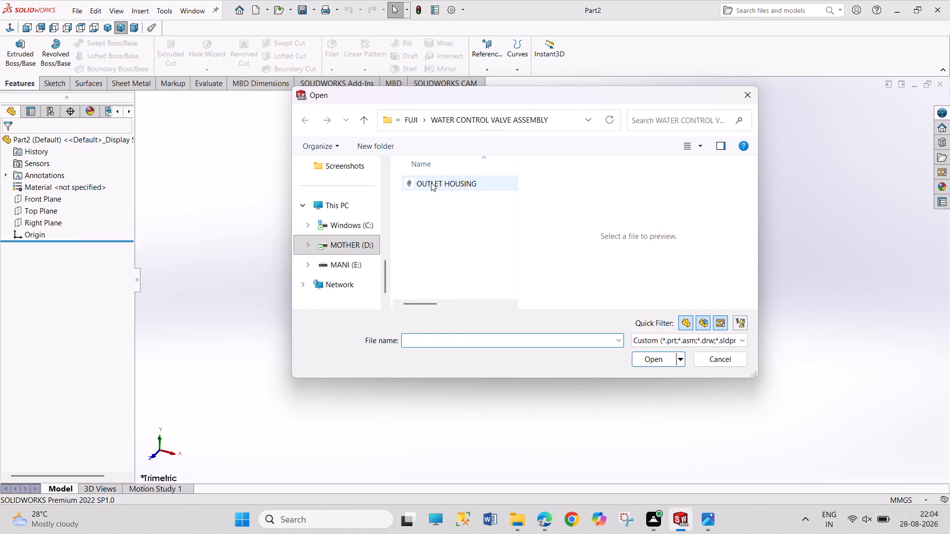
click(431, 182)
click(653, 357)
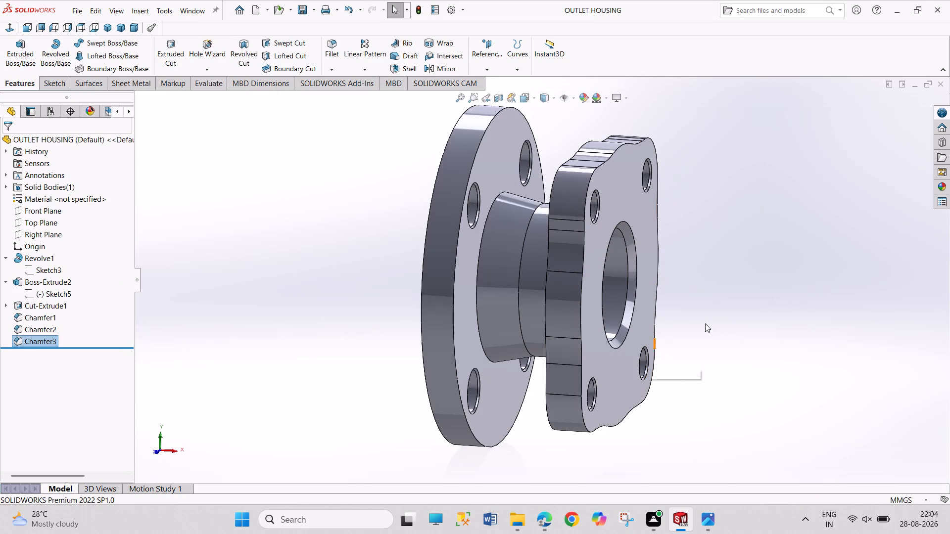
Sketch on the outer face of the wavy-edged square flange, convert the face's outline into sketch entities, and exit the sketch.
scroll(731, 313, down, 2)
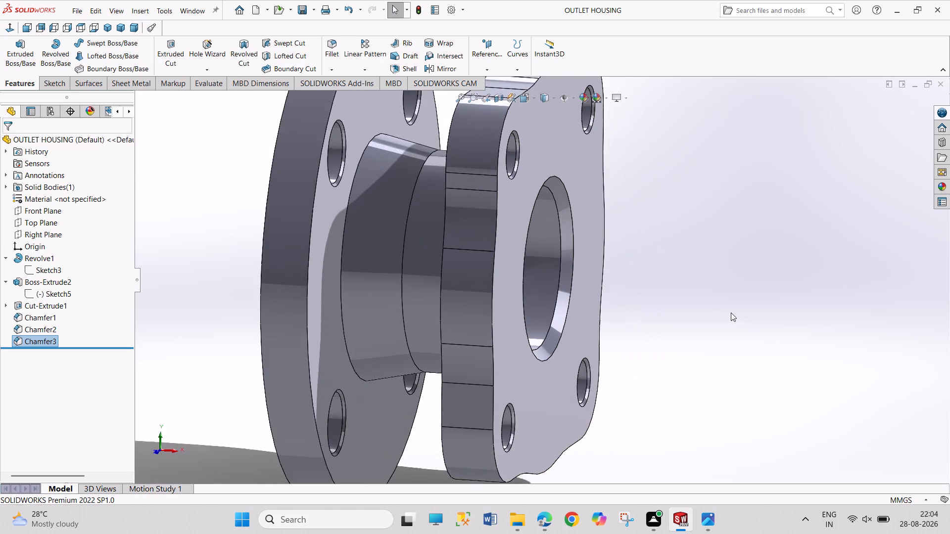
scroll(731, 312, up, 4)
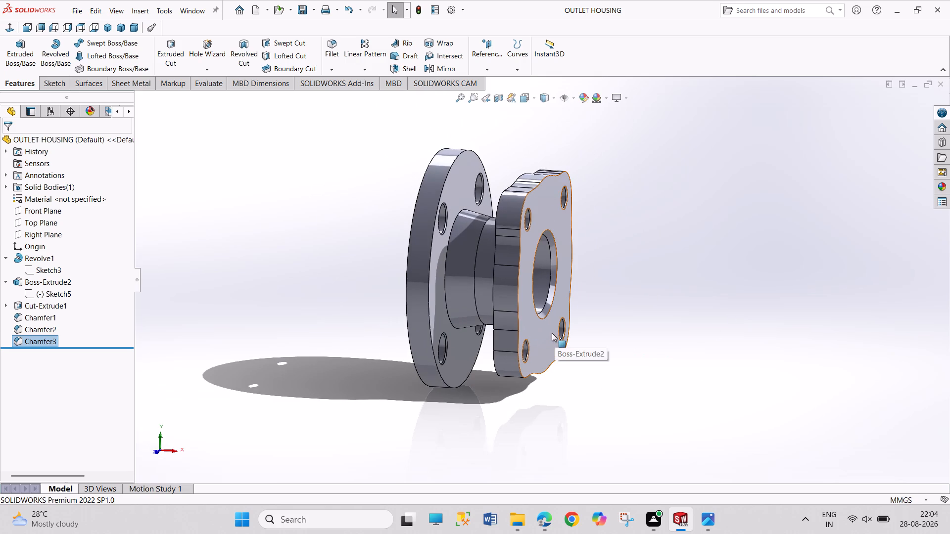
click(551, 333)
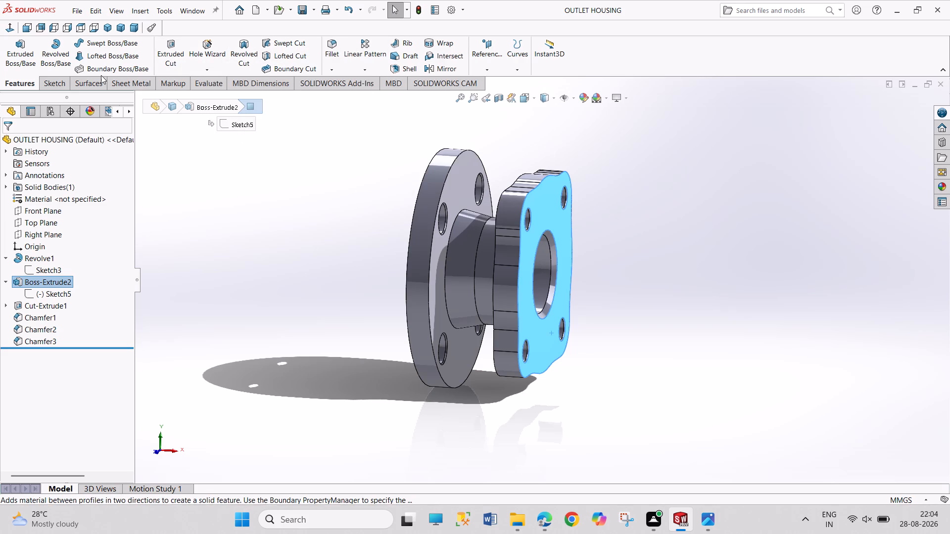
click(62, 83)
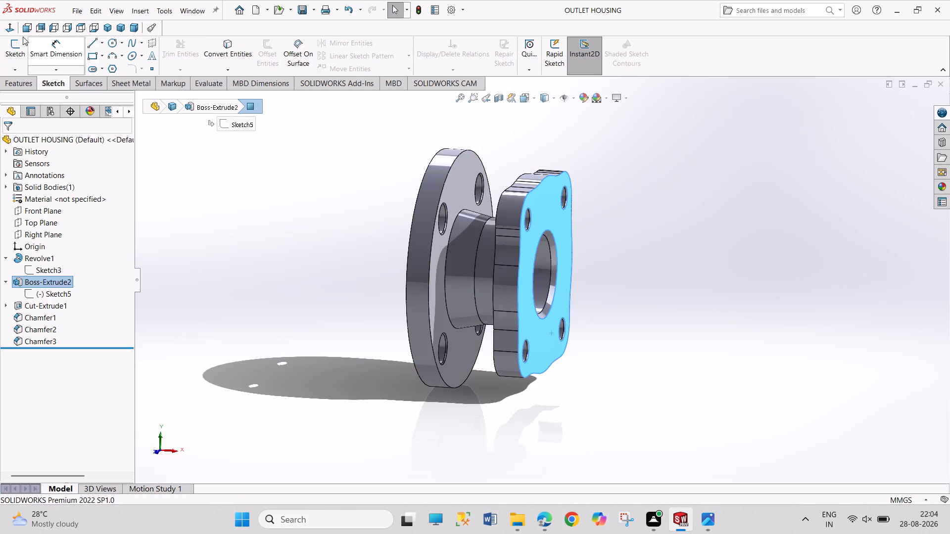
click(20, 51)
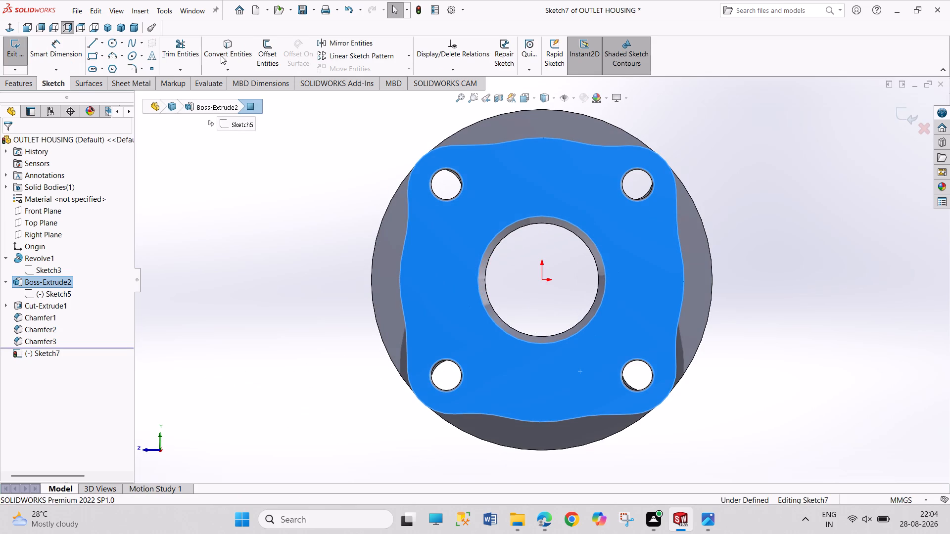
click(226, 54)
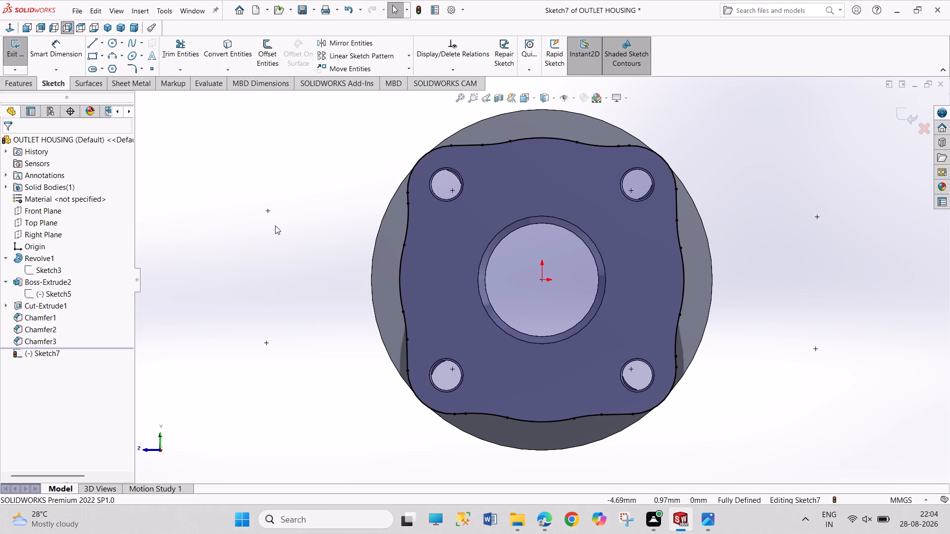
click(13, 56)
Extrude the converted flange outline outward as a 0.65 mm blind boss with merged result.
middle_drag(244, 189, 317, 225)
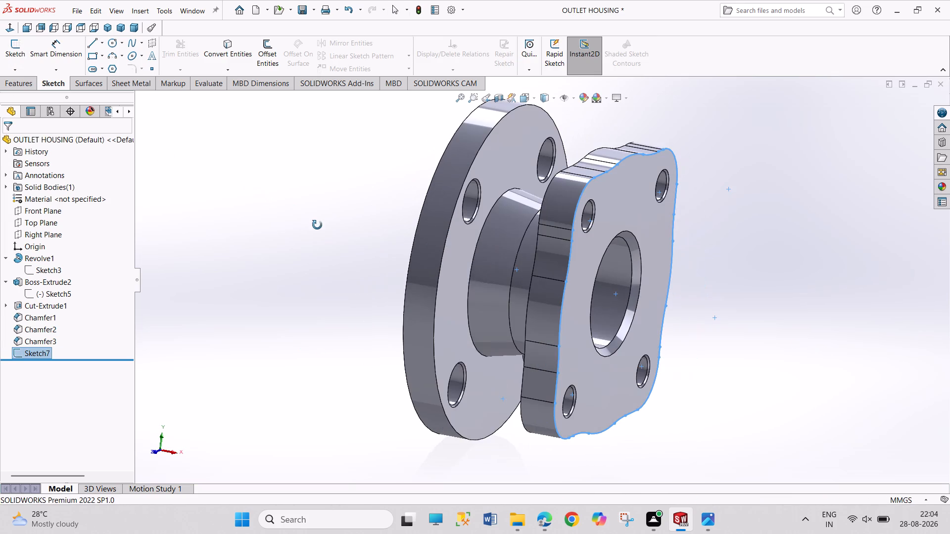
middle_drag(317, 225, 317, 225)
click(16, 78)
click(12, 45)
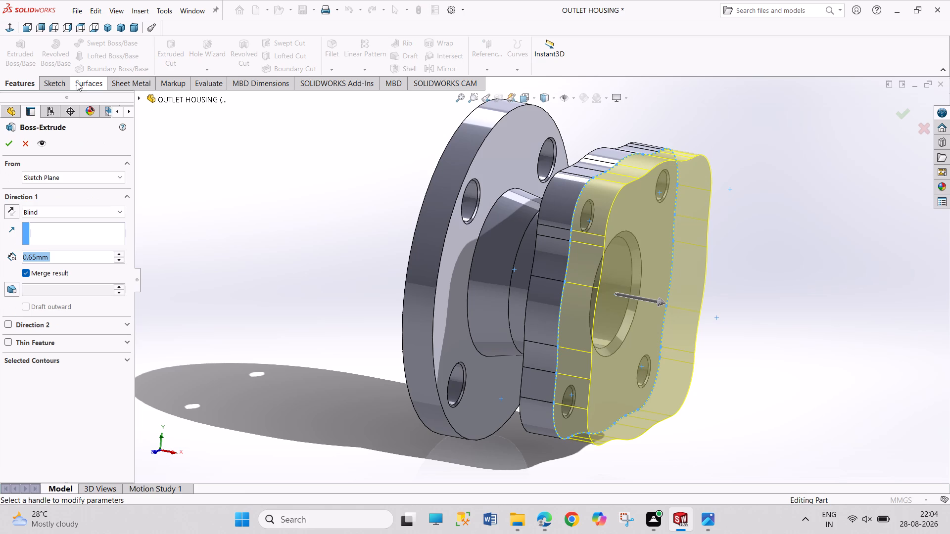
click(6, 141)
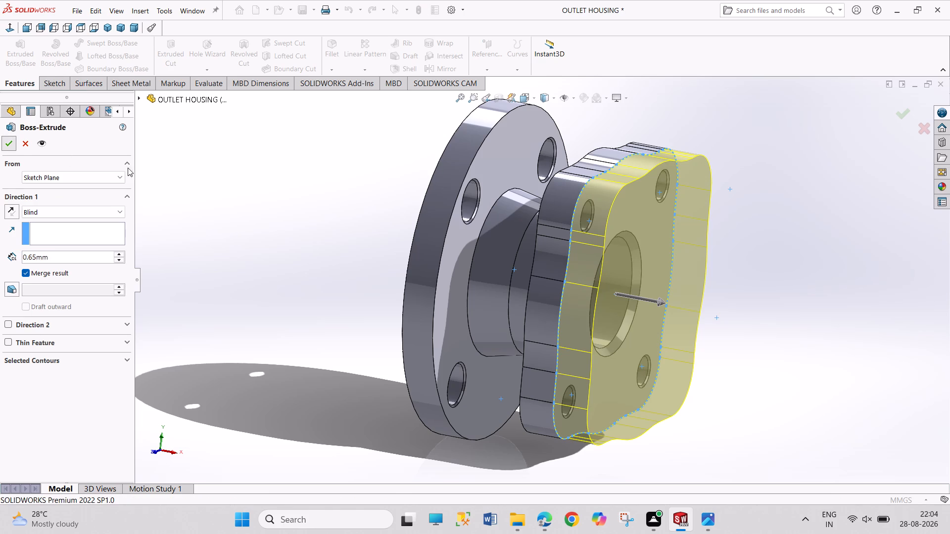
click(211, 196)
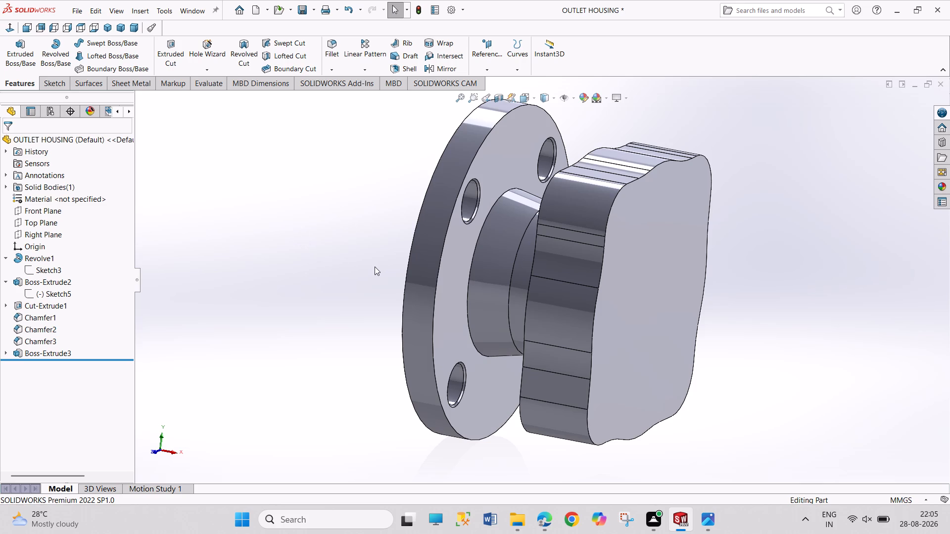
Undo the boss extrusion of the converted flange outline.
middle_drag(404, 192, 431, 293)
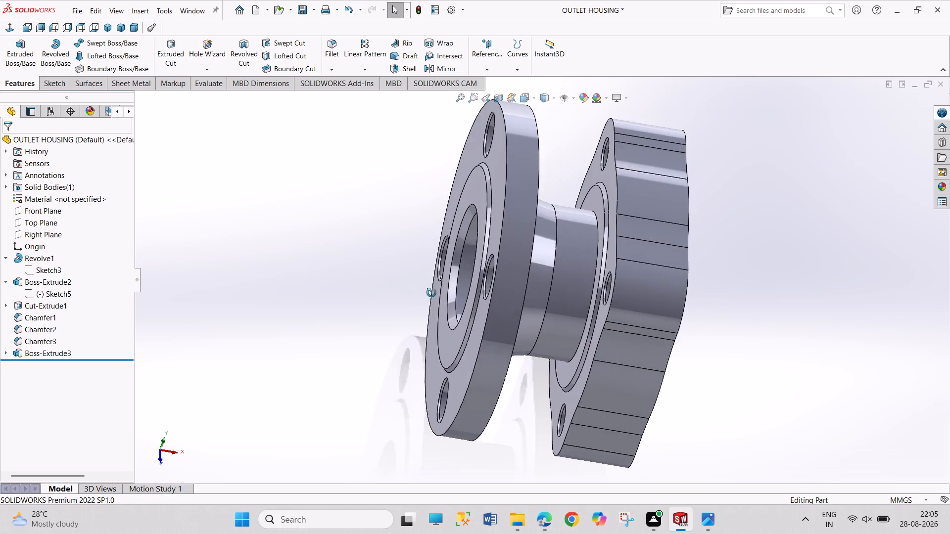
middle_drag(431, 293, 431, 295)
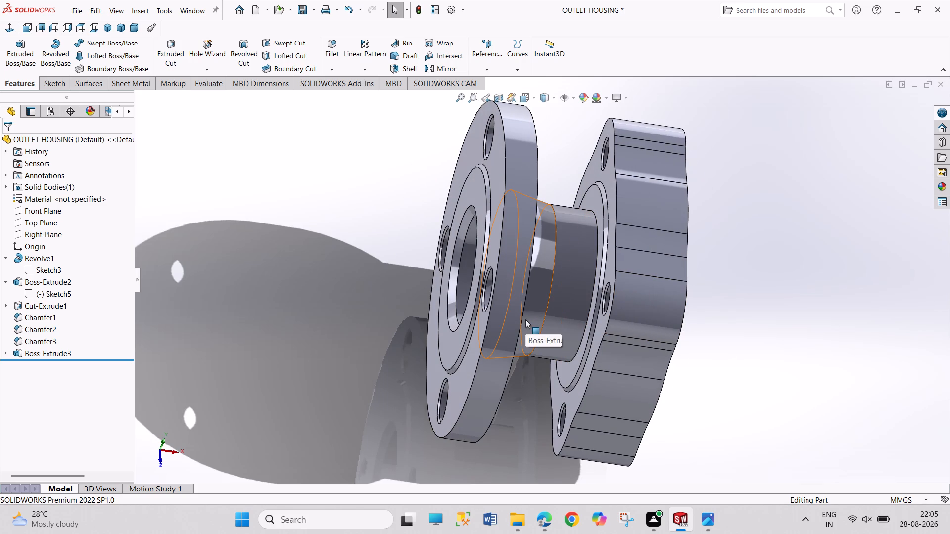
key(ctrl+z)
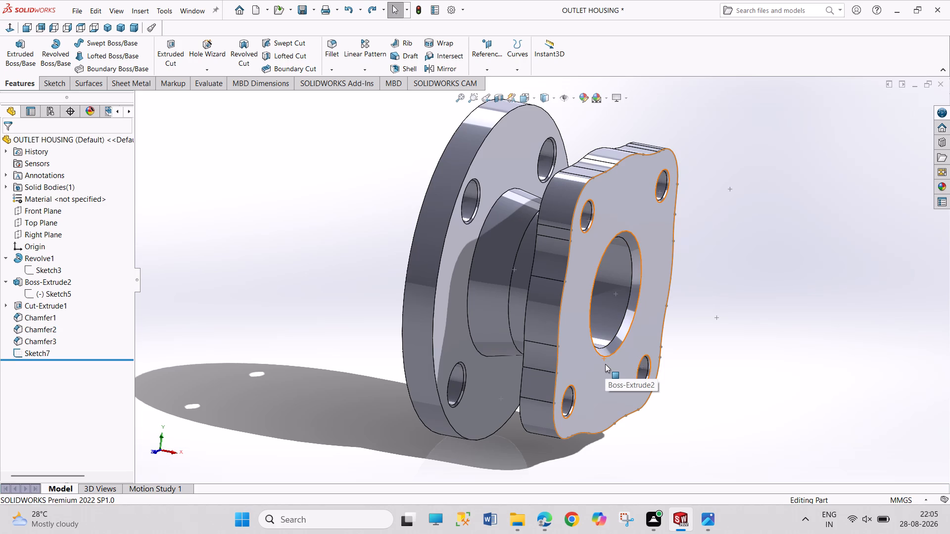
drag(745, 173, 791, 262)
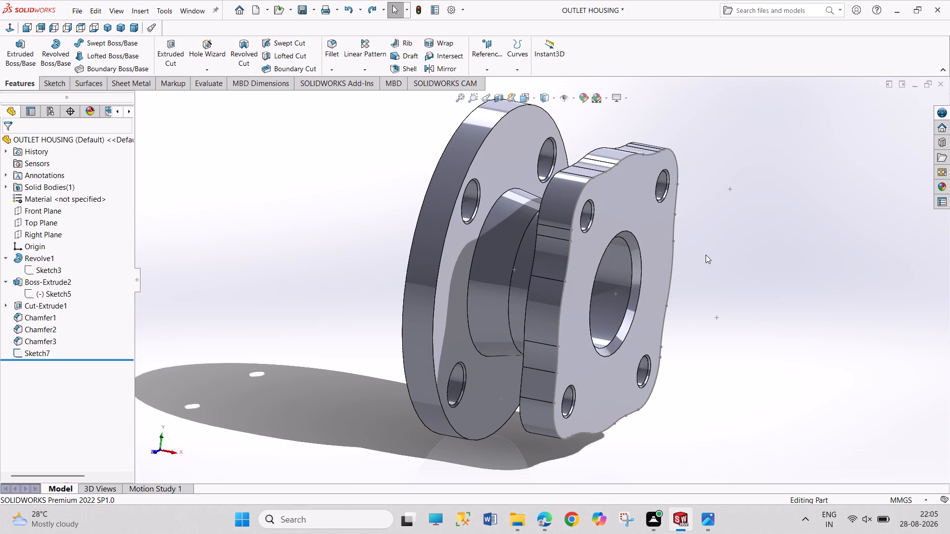
Save the OUTLET HOUSING part.
key(ctrl+s)
key(ctrl+s)
key(ctrl+s)
key(ctrl+s)
key(ctrl+s)
key(ctrl+s)
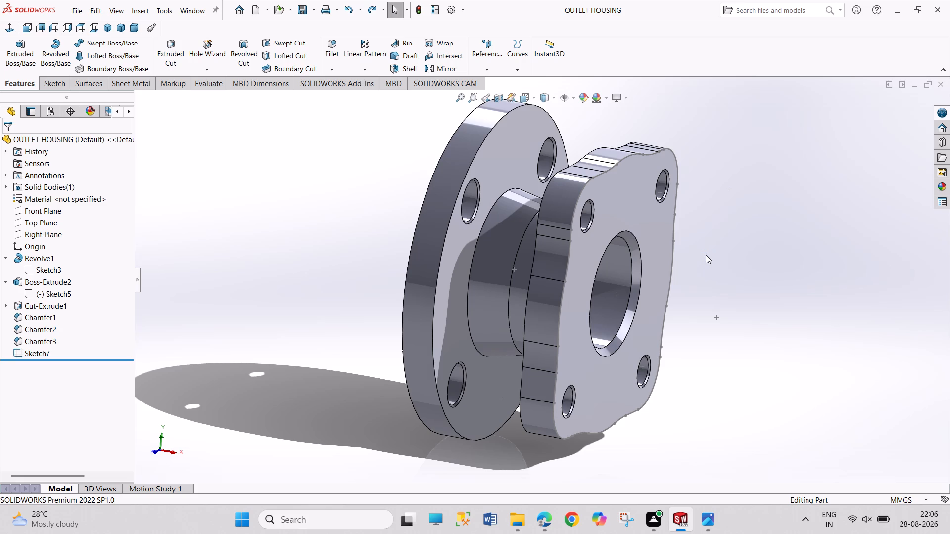